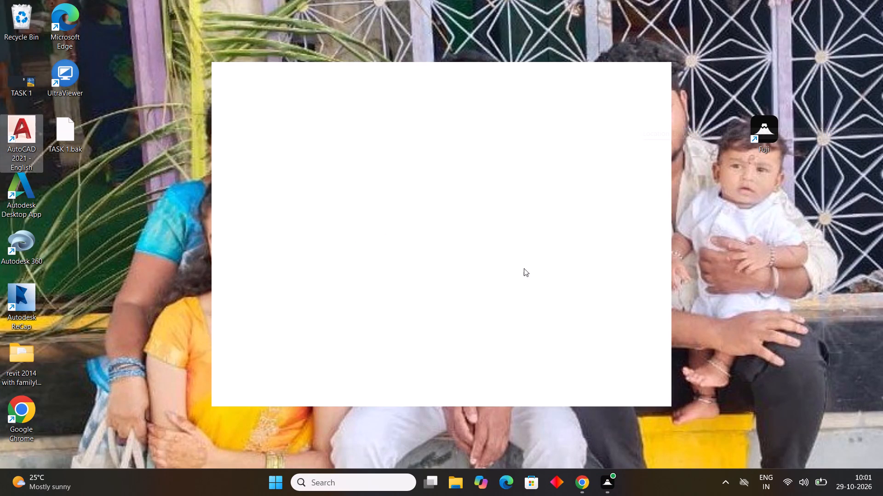
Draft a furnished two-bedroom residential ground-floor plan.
Launch AutoCAD 2021 from the desktop.
{"action": "scroll", "coordinate": [532, 338], "scroll_direction": "down", "scroll_amount": 3}
{"action": "double_click", "coordinate": [34, 134]}
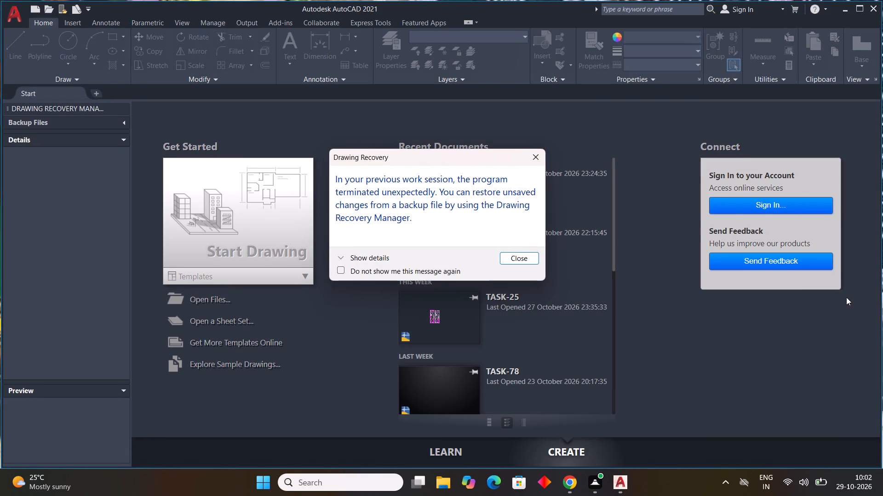
Dismiss the drawing recovery notice and start a new blank drawing.
{"action": "left_click", "coordinate": [539, 158]}
{"action": "double_click", "coordinate": [230, 190]}
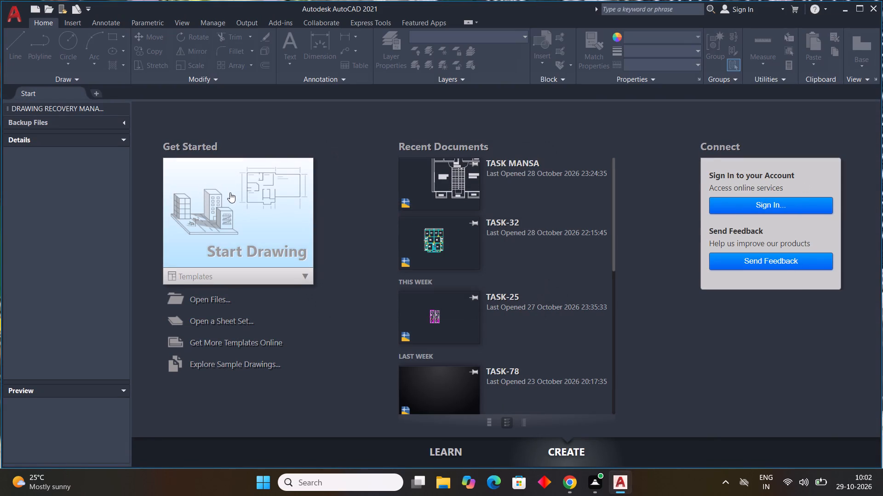
{"action": "left_click", "coordinate": [247, 211]}
{"action": "left_click", "coordinate": [247, 208]}
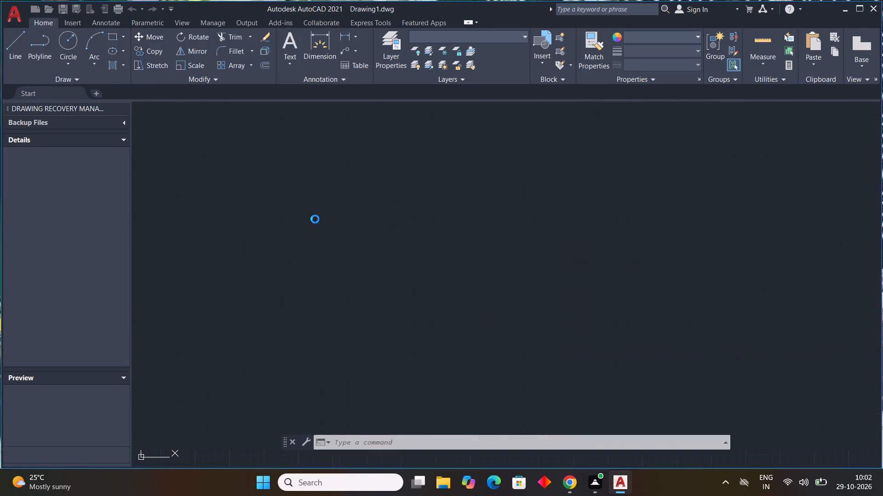
{"action": "key", "text": "Escape"}
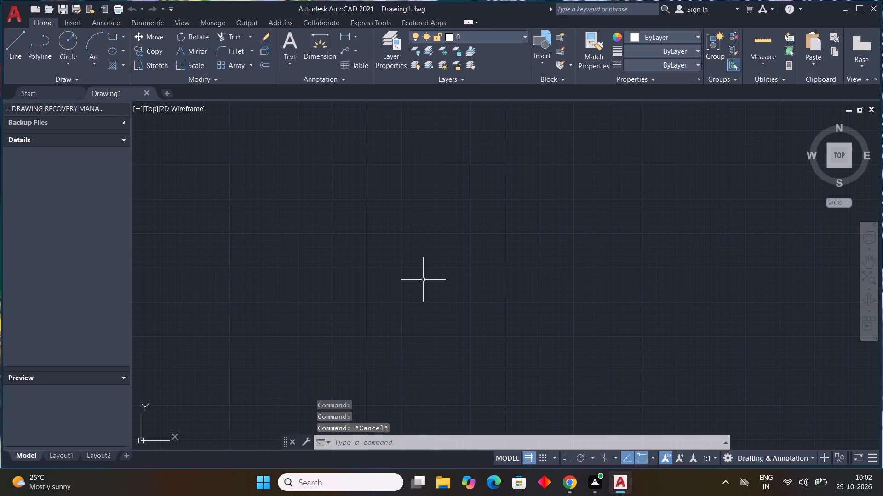
Configure the drawing units to Engineering length with 0'-0.0" precision and an insertion scale of Inches.
{"action": "key", "text": "u"}
{"action": "key", "text": "n"}
{"action": "key", "text": "space"}
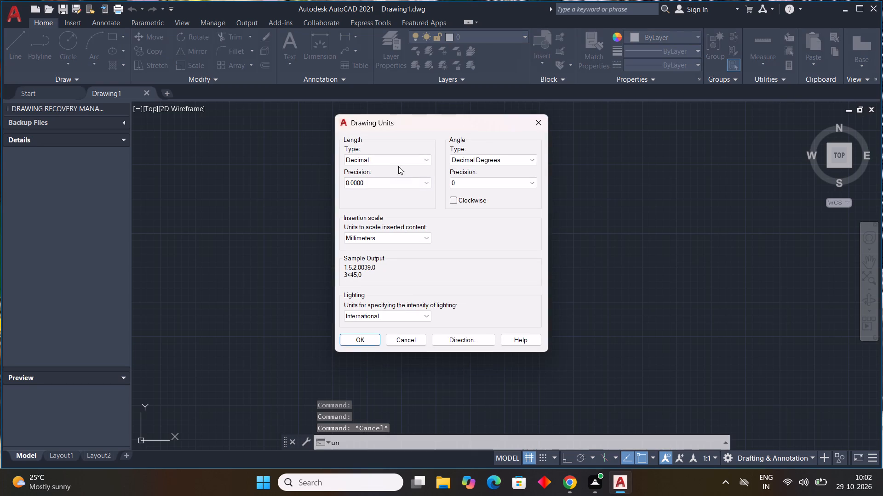
{"action": "left_click", "coordinate": [420, 155]}
{"action": "left_click", "coordinate": [415, 183]}
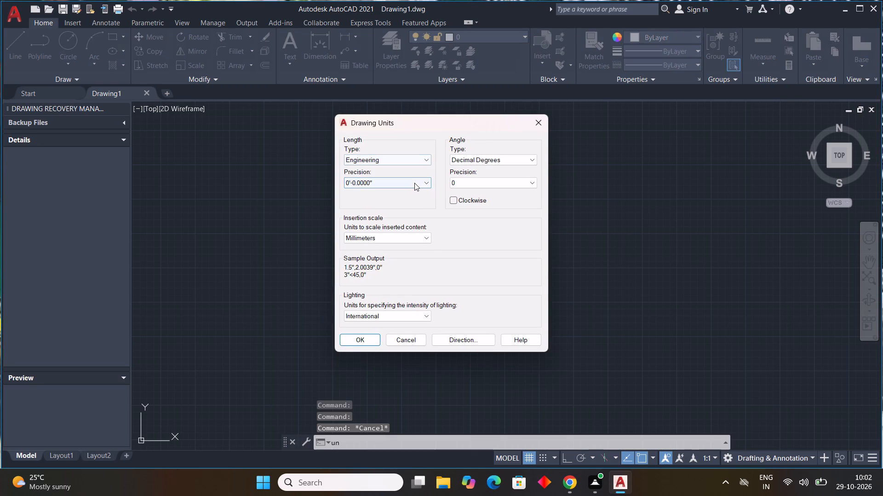
{"action": "left_click", "coordinate": [414, 183]}
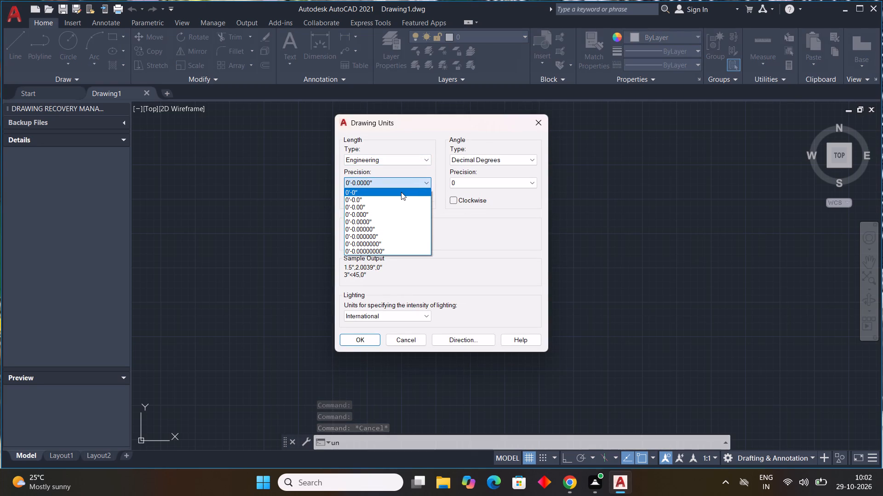
{"action": "left_click", "coordinate": [403, 197]}
{"action": "left_click", "coordinate": [398, 238]}
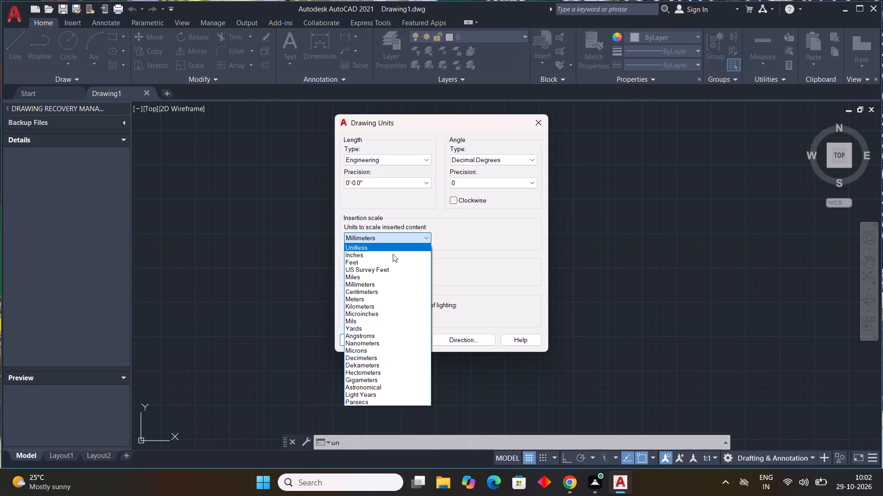
{"action": "left_click", "coordinate": [384, 253]}
{"action": "left_click", "coordinate": [362, 337]}
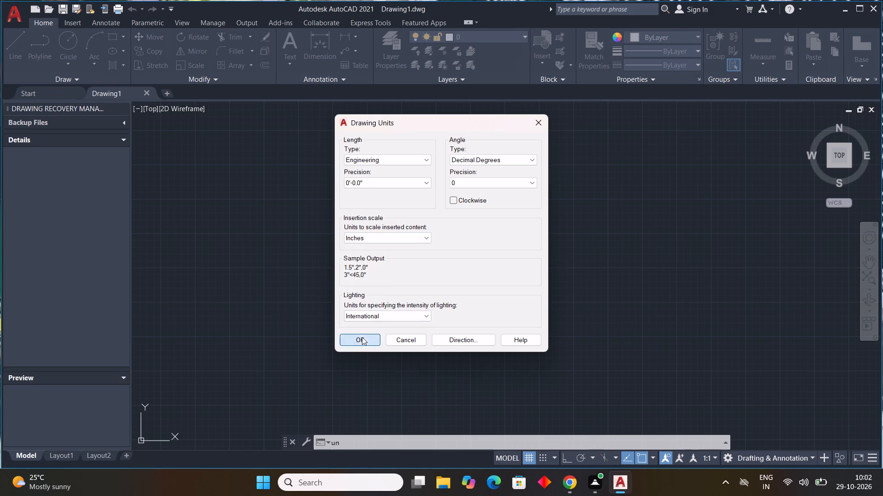
Modify the ISO-25 dimension style's primary units to Engineering format, 0'-0.0" precision and a 9" round off.
{"action": "type", "text": "d"}
{"action": "key", "text": "space"}
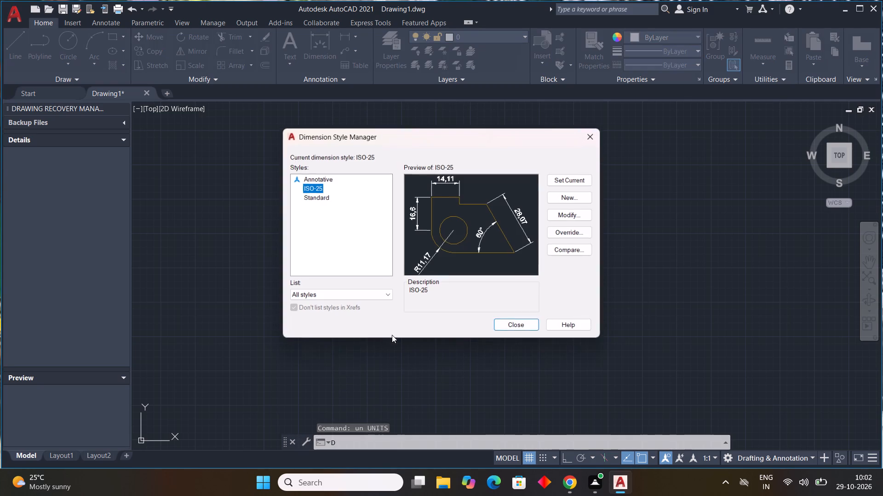
{"action": "double_click", "coordinate": [581, 216]}
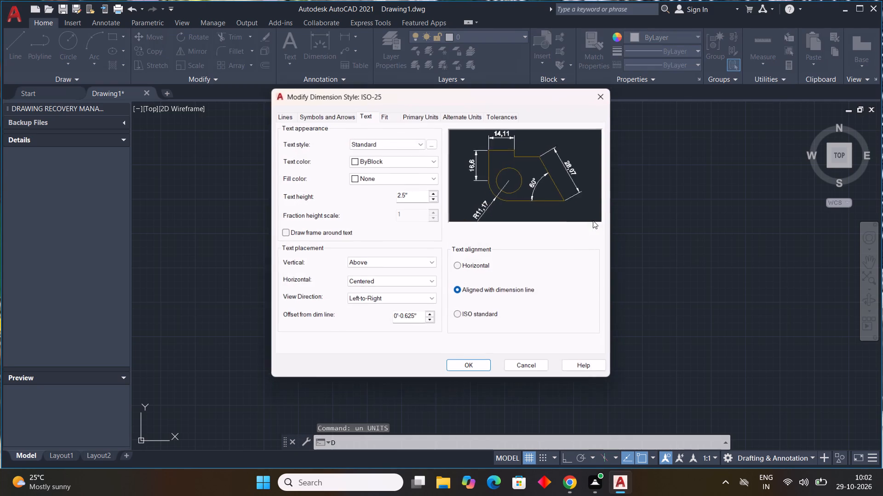
{"action": "left_click", "coordinate": [418, 112]}
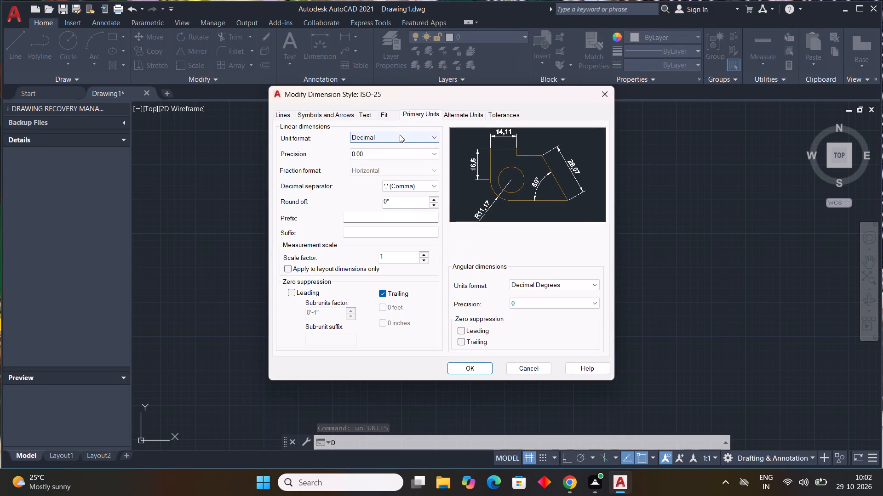
{"action": "left_click", "coordinate": [400, 135]}
{"action": "left_click", "coordinate": [390, 161]}
{"action": "left_click", "coordinate": [391, 158]}
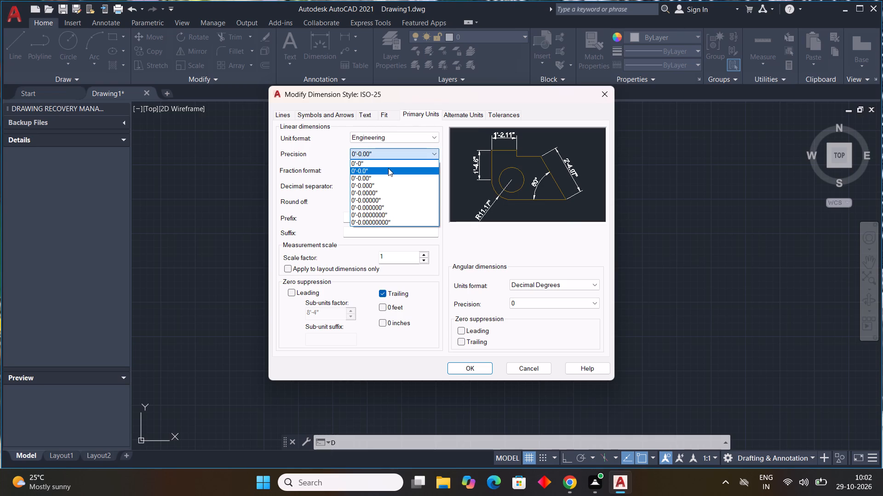
{"action": "left_click", "coordinate": [388, 168]}
{"action": "left_click_drag", "start_coordinate": [398, 202], "coordinate": [185, 191]}
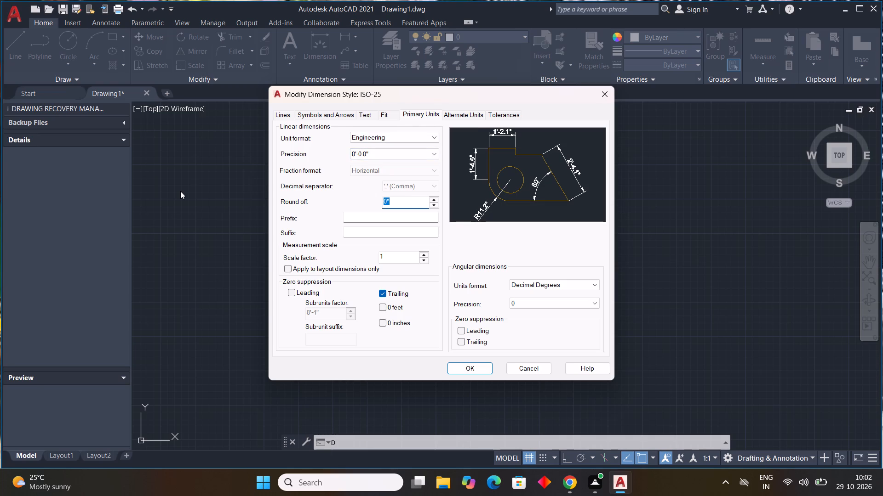
{"action": "key", "text": "9"}
{"action": "key", "text": "shift+quotedbl"}
{"action": "key", "text": "Return"}
Set the ISO-25 dimension style's text height to 9".
{"action": "left_click", "coordinate": [361, 113]}
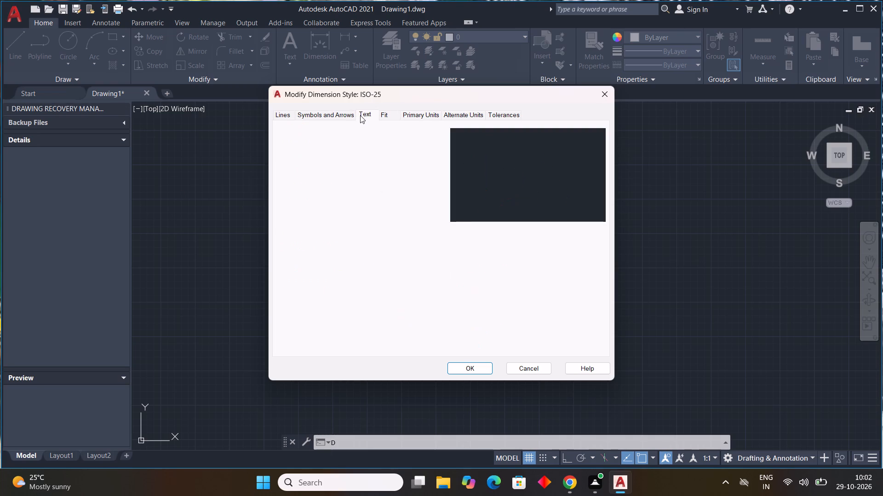
{"action": "key", "text": "9"}
{"action": "key", "text": "shift+quotedbl"}
{"action": "key", "text": "Return"}
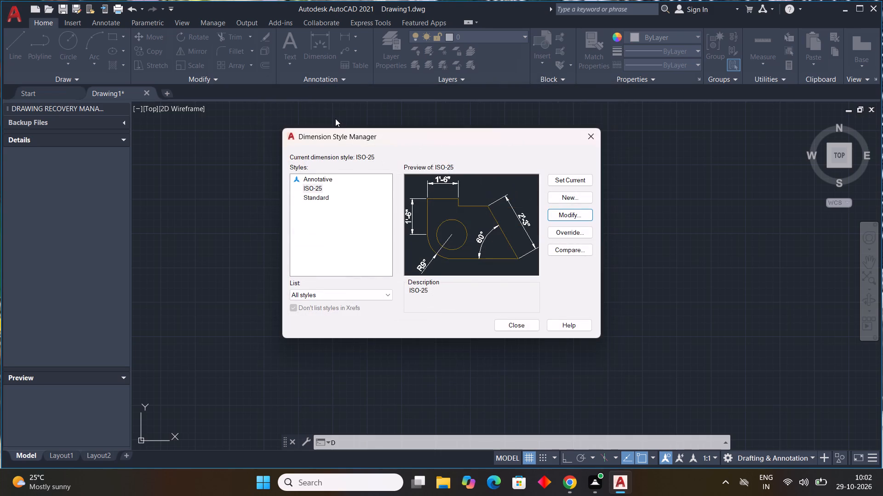
{"action": "double_click", "coordinate": [563, 215]}
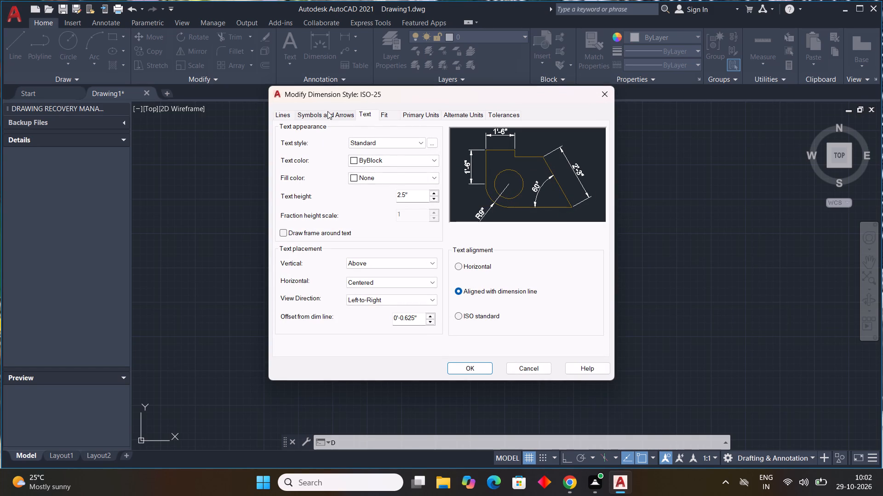
{"action": "left_click_drag", "start_coordinate": [415, 193], "coordinate": [311, 193]}
{"action": "key", "text": "9"}
{"action": "key", "text": "shift+quotedbl"}
{"action": "key", "text": "Return"}
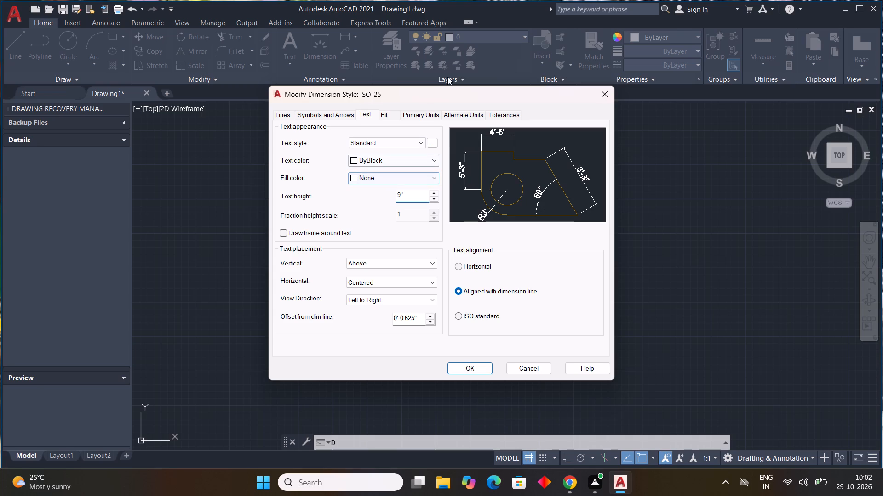
Set the ISO-25 dimension style's arrow size to 9".
{"action": "left_click", "coordinate": [340, 113]}
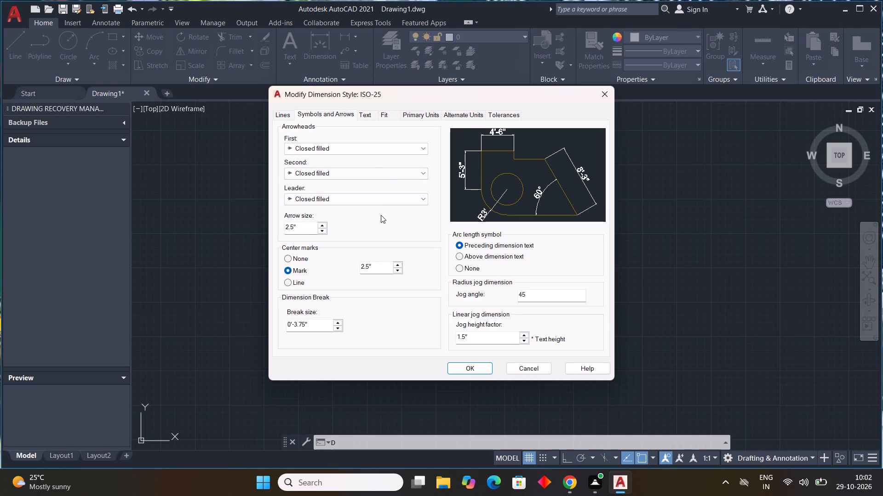
{"action": "left_click_drag", "start_coordinate": [302, 230], "coordinate": [229, 209]}
{"action": "key", "text": "9"}
{"action": "key", "text": "shift+quotedbl"}
{"action": "key", "text": "Return"}
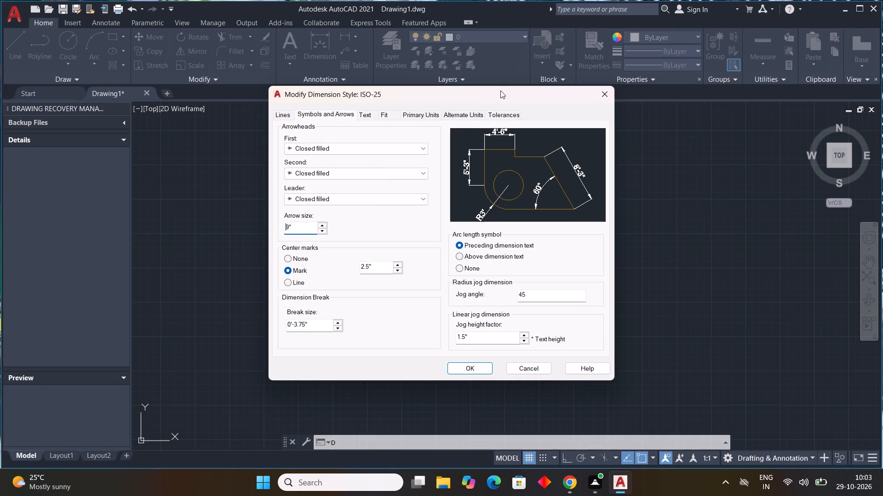
Check the primary units and text settings, apply the ISO-25 changes and make it the current dimension style.
{"action": "left_click", "coordinate": [412, 116]}
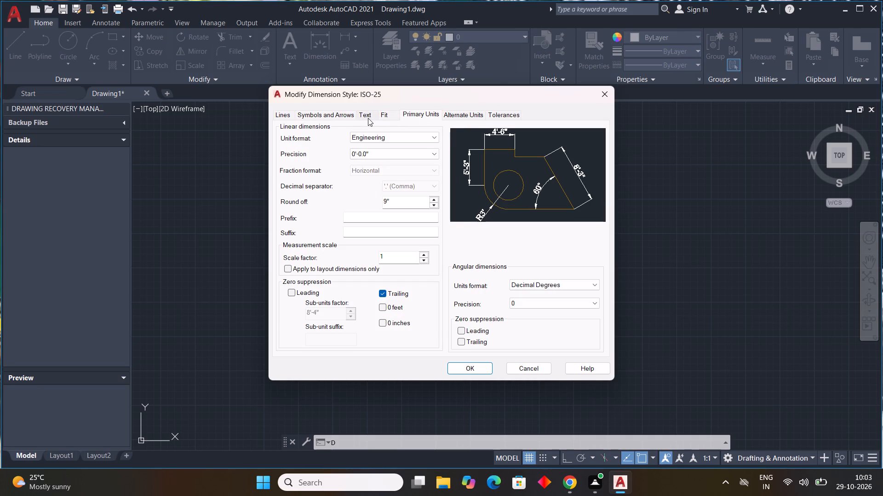
{"action": "left_click", "coordinate": [368, 118]}
{"action": "left_click", "coordinate": [473, 362]}
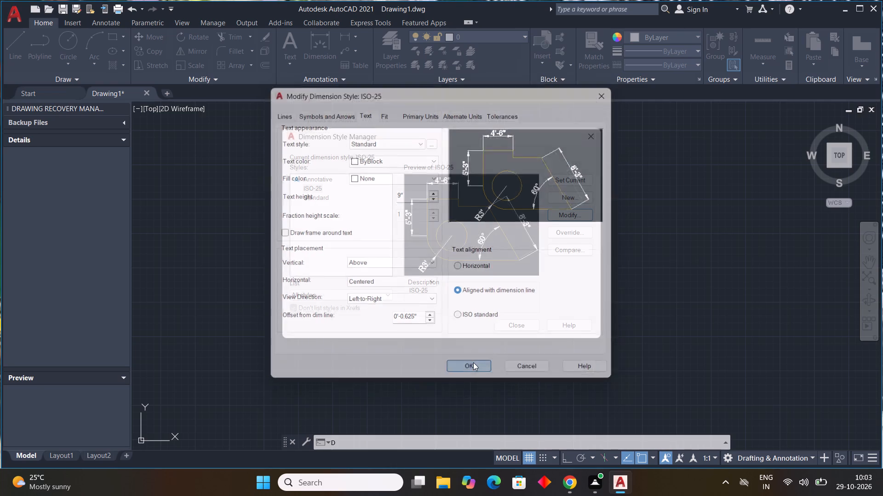
{"action": "double_click", "coordinate": [572, 183]}
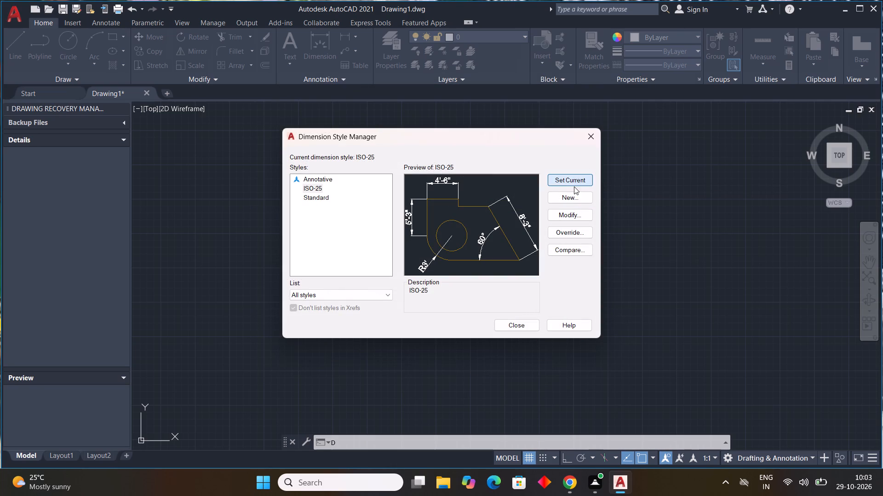
{"action": "left_click", "coordinate": [574, 186]}
{"action": "left_click", "coordinate": [575, 183]}
{"action": "left_click", "coordinate": [517, 330]}
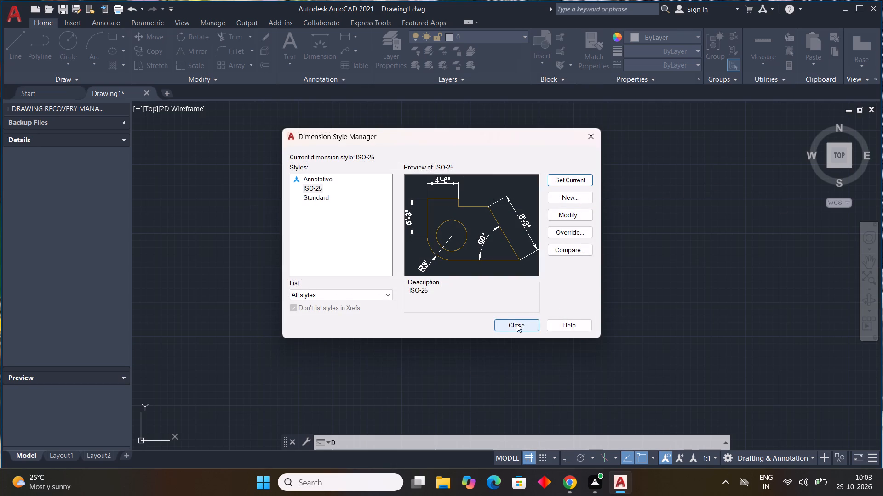
Draw a closed rectangle 40' wide and 30' high using the Line command with Ortho on.
{"action": "key", "text": "l"}
{"action": "key", "text": "space"}
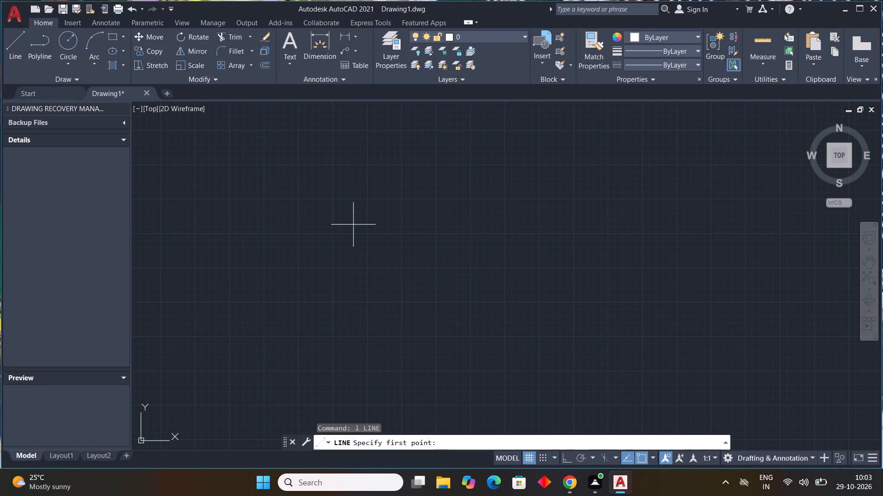
{"action": "left_click_drag", "start_coordinate": [247, 314], "coordinate": [288, 315]}
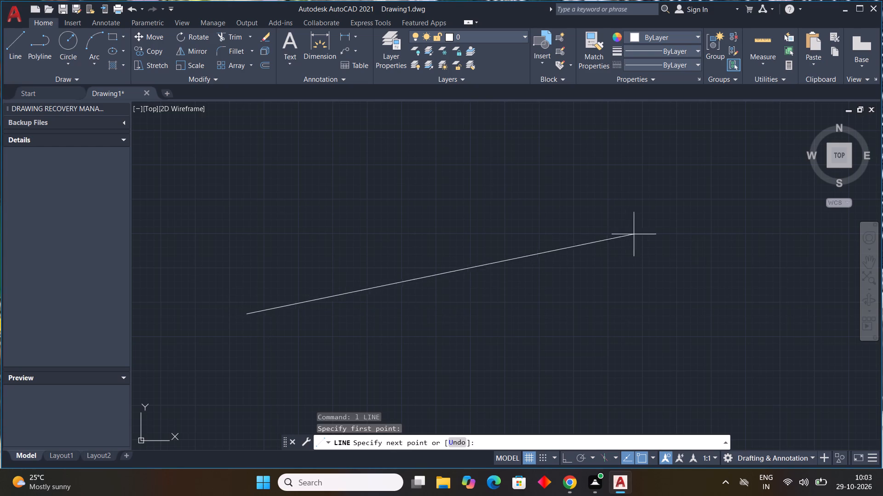
{"action": "key", "text": "F8"}
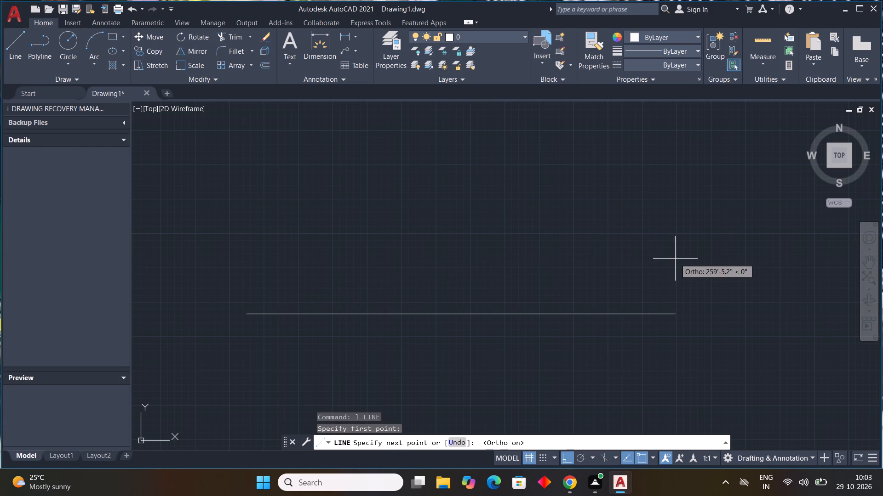
{"action": "type", "text": "40'"}
{"action": "key", "text": "Return"}
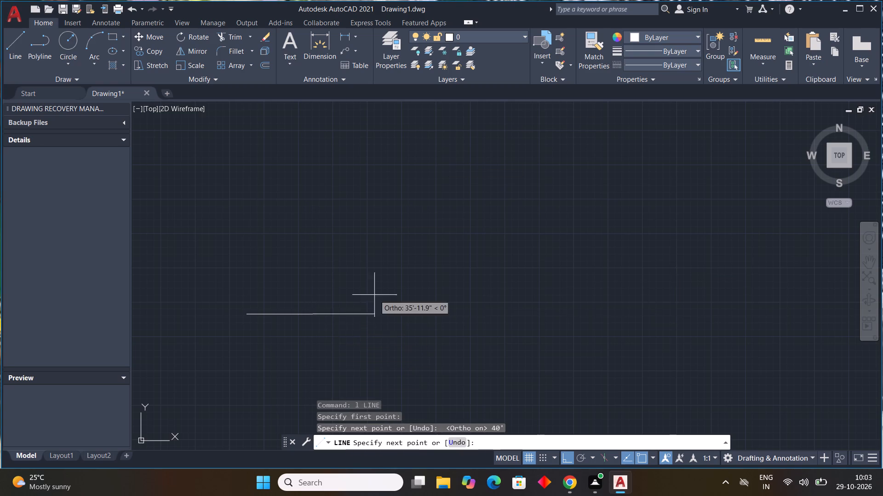
{"action": "middle_click_drag", "start_coordinate": [381, 285], "coordinate": [636, 327]}
{"action": "type", "text": "30'"}
{"action": "key", "text": "Return"}
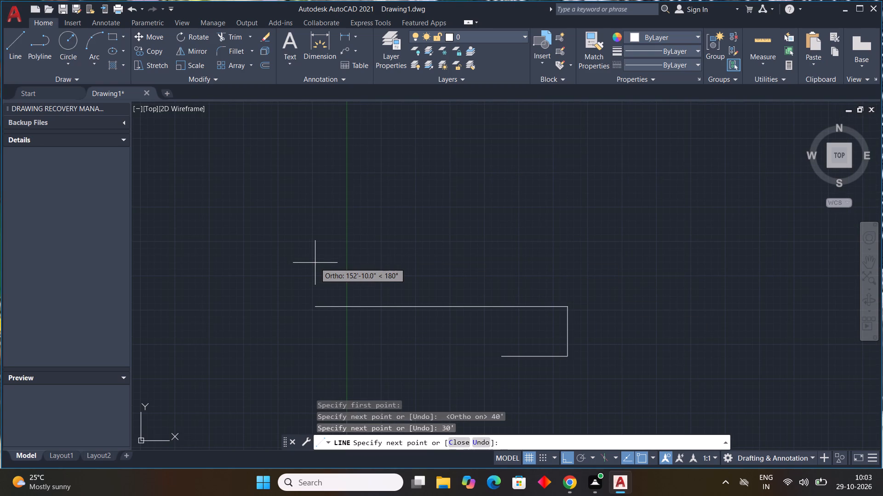
{"action": "type", "text": "40'"}
{"action": "key", "text": "Return"}
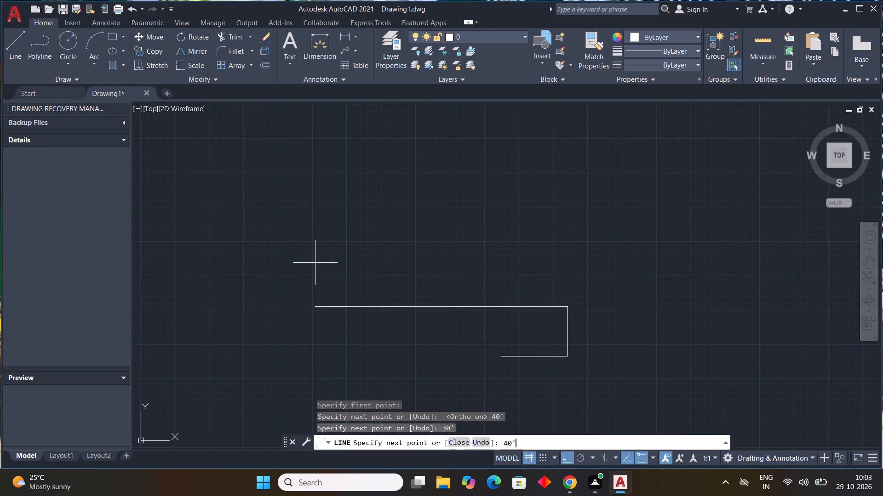
{"action": "scroll", "coordinate": [499, 356], "scroll_direction": "up", "scroll_amount": 2}
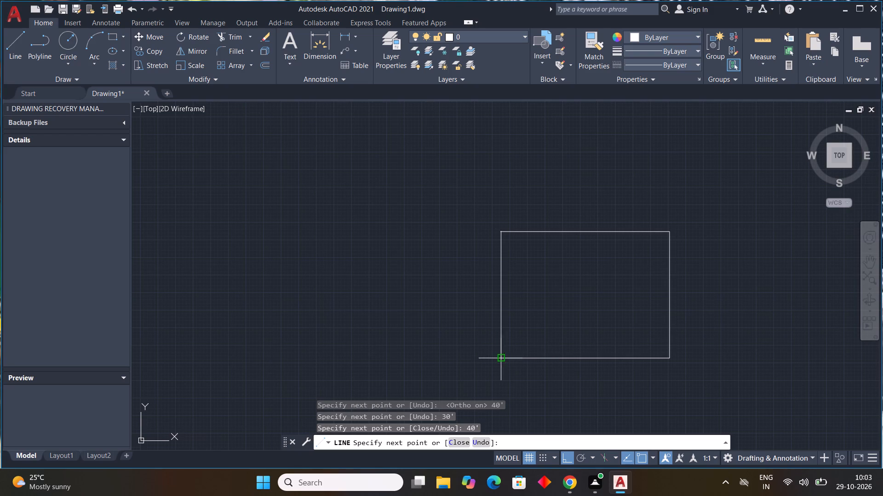
{"action": "left_click", "coordinate": [498, 356]}
{"action": "key", "text": "Escape"}
{"action": "key", "text": "Escape"}
{"action": "key", "text": "Escape"}
{"action": "key", "text": "Escape"}
{"action": "key", "text": "Escape"}
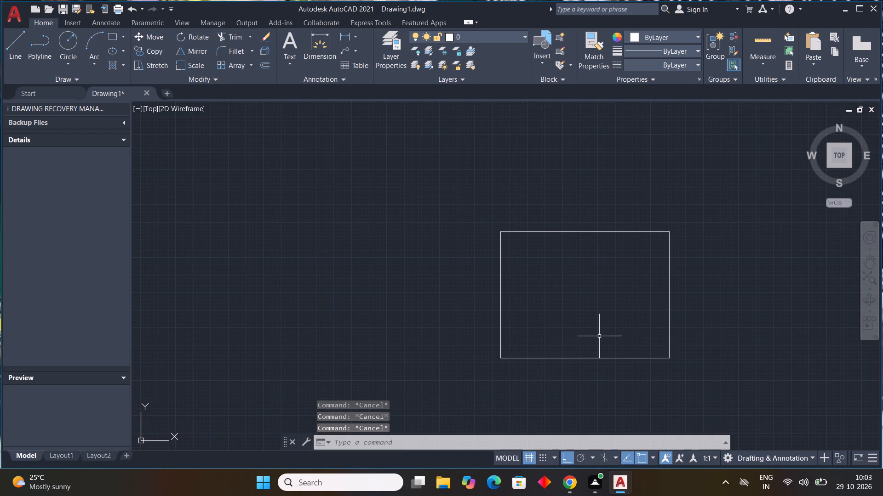
Offset all four sides of the rectangle 9" inward to form the outer wall thickness.
{"action": "key", "text": "Escape"}
{"action": "key", "text": "Escape"}
{"action": "type", "text": "off 9\""}
{"action": "key", "text": "Return"}
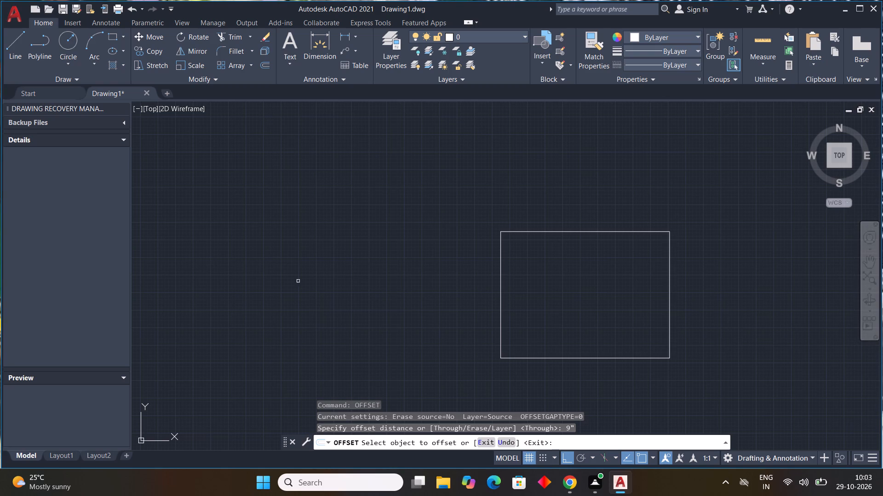
{"action": "left_click_drag", "start_coordinate": [500, 270], "coordinate": [512, 273]}
{"action": "left_click", "coordinate": [587, 282]}
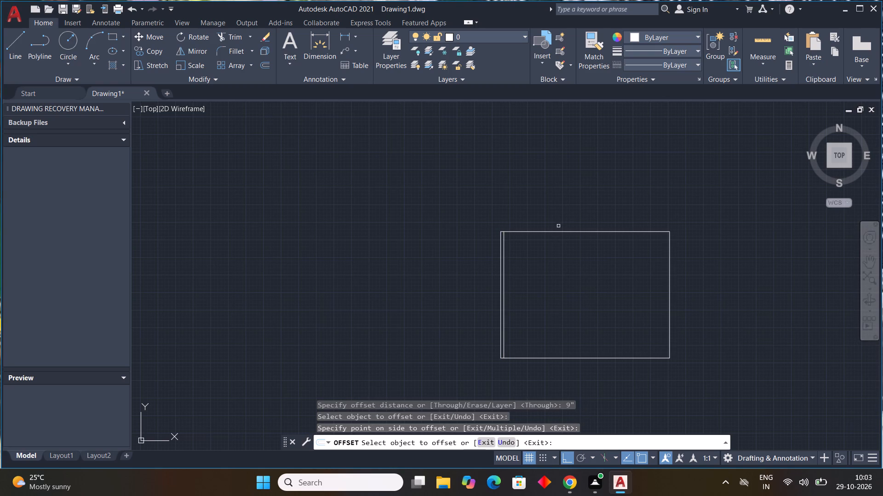
{"action": "left_click_drag", "start_coordinate": [556, 231], "coordinate": [557, 236]}
{"action": "left_click", "coordinate": [573, 269]}
{"action": "left_click_drag", "start_coordinate": [670, 279], "coordinate": [664, 279]}
{"action": "left_click", "coordinate": [591, 298]}
{"action": "left_click", "coordinate": [596, 357]}
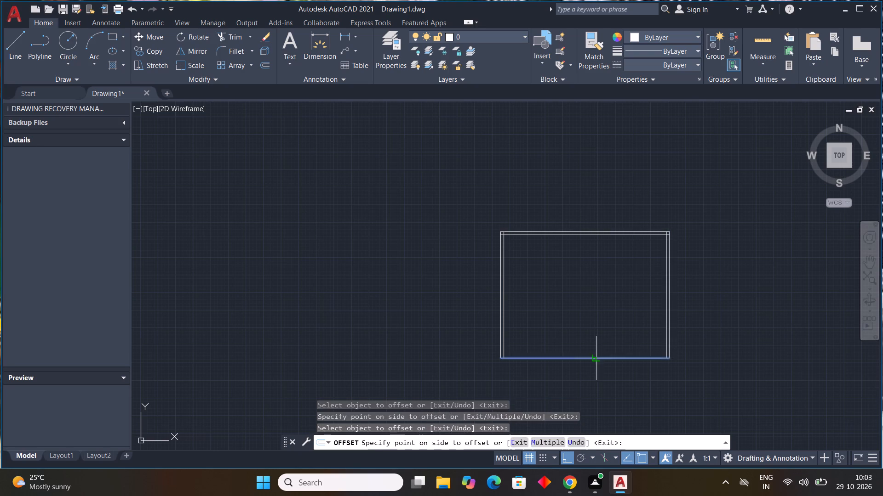
{"action": "left_click", "coordinate": [596, 349]}
{"action": "key", "text": "Escape"}
{"action": "key", "text": "Escape"}
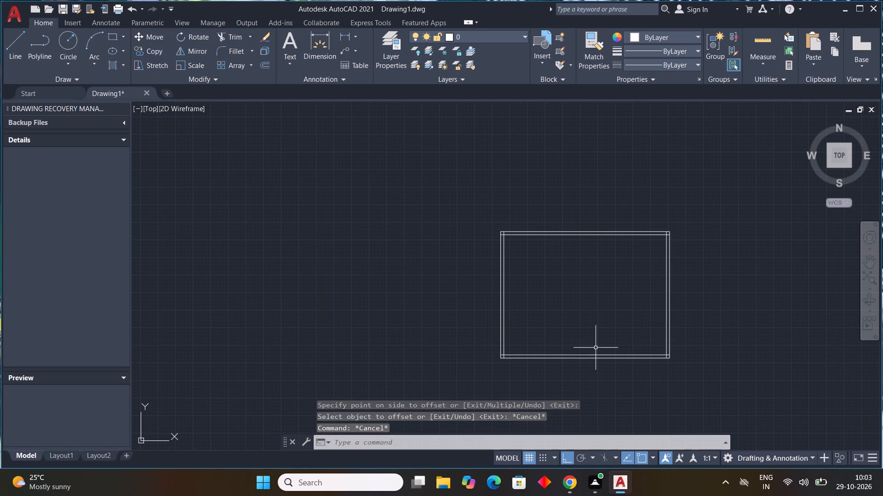
{"action": "key", "text": "Escape"}
{"action": "key", "text": "Escape"}
{"action": "key", "text": "Escape"}
{"action": "key", "text": "Escape"}
{"action": "key", "text": "Escape"}
{"action": "key", "text": "Escape"}
{"action": "key", "text": "Escape"}
{"action": "key", "text": "Escape"}
{"action": "key", "text": "Escape"}
{"action": "key", "text": "Escape"}
{"action": "key", "text": "Escape"}
{"action": "key", "text": "Escape"}
{"action": "key", "text": "Escape"}
{"action": "key", "text": "Escape"}
{"action": "key", "text": "Escape"}
{"action": "key", "text": "Escape"}
{"action": "key", "text": "Escape"}
{"action": "key", "text": "Escape"}
{"action": "key", "text": "Escape"}
Trim the overlapping inner wall line ends at the rectangle's lower-right corner.
{"action": "type", "text": "tr"}
{"action": "key", "text": "space"}
{"action": "scroll", "coordinate": [499, 363], "scroll_direction": "up", "scroll_amount": 4}
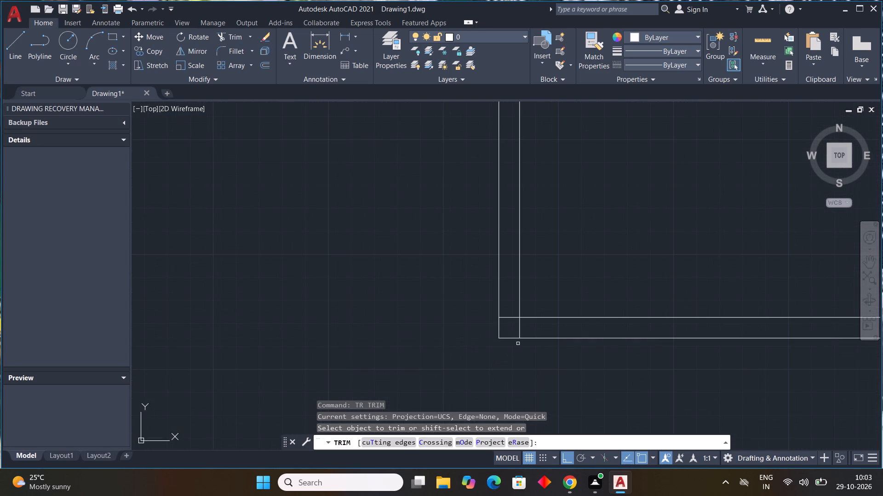
{"action": "scroll", "coordinate": [560, 307], "scroll_direction": "down", "scroll_amount": 4}
{"action": "middle_click_drag", "start_coordinate": [660, 267], "coordinate": [636, 299]}
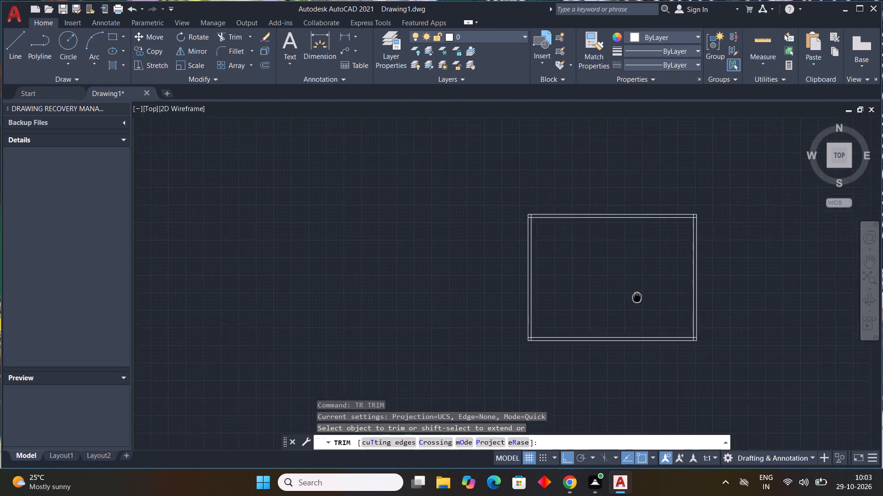
{"action": "middle_click_drag", "start_coordinate": [636, 299], "coordinate": [599, 324]}
{"action": "scroll", "coordinate": [663, 370], "scroll_direction": "up", "scroll_amount": 4}
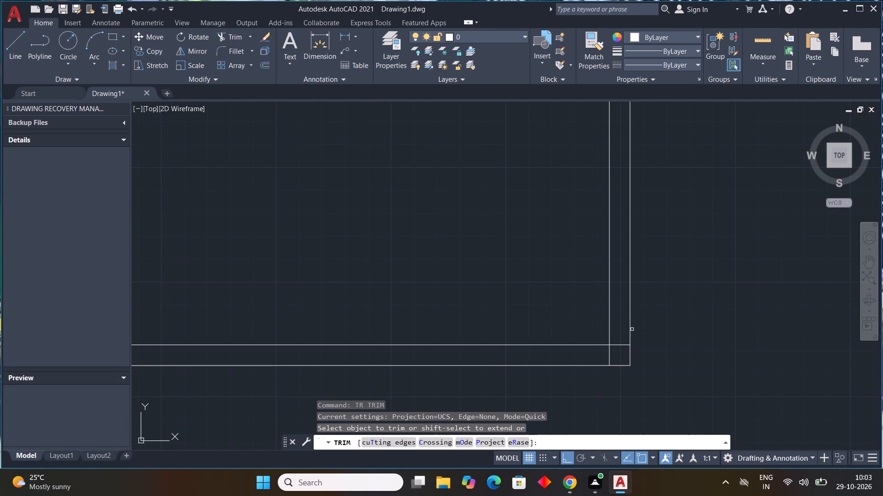
{"action": "scroll", "coordinate": [631, 329], "scroll_direction": "up", "scroll_amount": 4}
{"action": "scroll", "coordinate": [600, 355], "scroll_direction": "down", "scroll_amount": 2}
{"action": "middle_click_drag", "start_coordinate": [600, 344], "coordinate": [665, 206]}
{"action": "left_click_drag", "start_coordinate": [645, 242], "coordinate": [601, 293]}
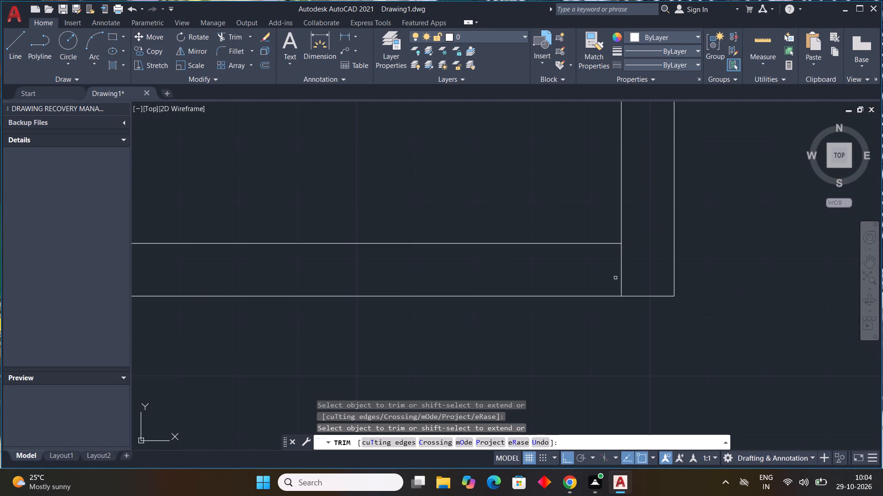
{"action": "left_click", "coordinate": [621, 276]}
Trim the overlapping inner wall line ends at the rectangle's upper-right corner.
{"action": "scroll", "coordinate": [653, 305], "scroll_direction": "down", "scroll_amount": 5}
{"action": "middle_click_drag", "start_coordinate": [710, 271], "coordinate": [659, 355]}
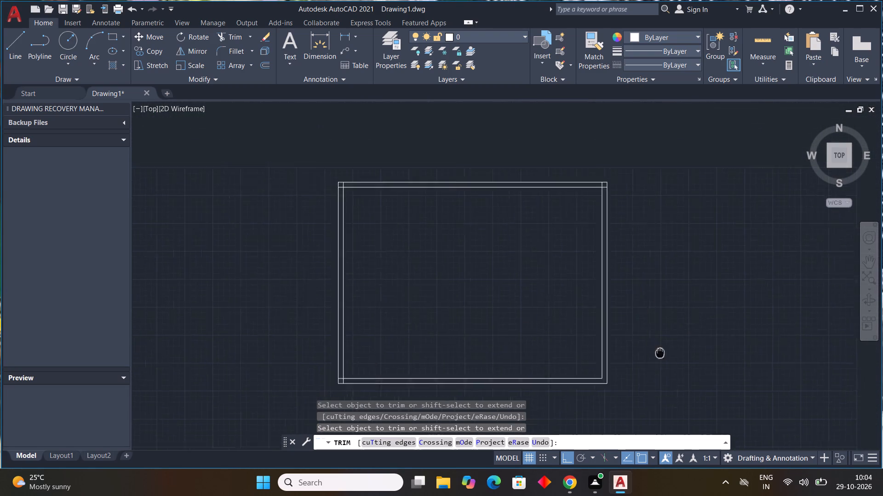
{"action": "middle_click_drag", "start_coordinate": [659, 355], "coordinate": [646, 375]}
{"action": "scroll", "coordinate": [587, 209], "scroll_direction": "up", "scroll_amount": 5}
{"action": "left_click_drag", "start_coordinate": [596, 247], "coordinate": [569, 218]}
Trim the overlapping inner wall line ends at the rectangle's upper-left corner and finish trimming.
{"action": "scroll", "coordinate": [632, 248], "scroll_direction": "down", "scroll_amount": 4}
{"action": "middle_click_drag", "start_coordinate": [443, 318], "coordinate": [671, 347]}
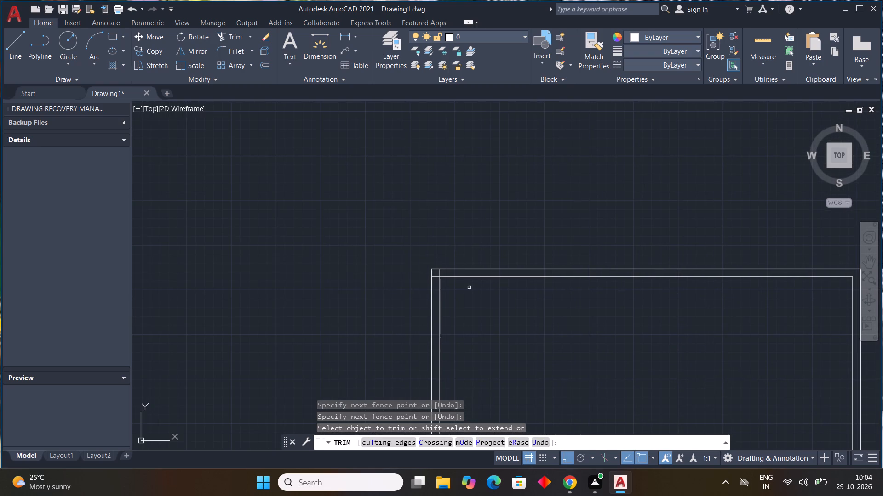
{"action": "scroll", "coordinate": [464, 280], "scroll_direction": "up", "scroll_amount": 4}
{"action": "left_click_drag", "start_coordinate": [281, 280], "coordinate": [305, 237]}
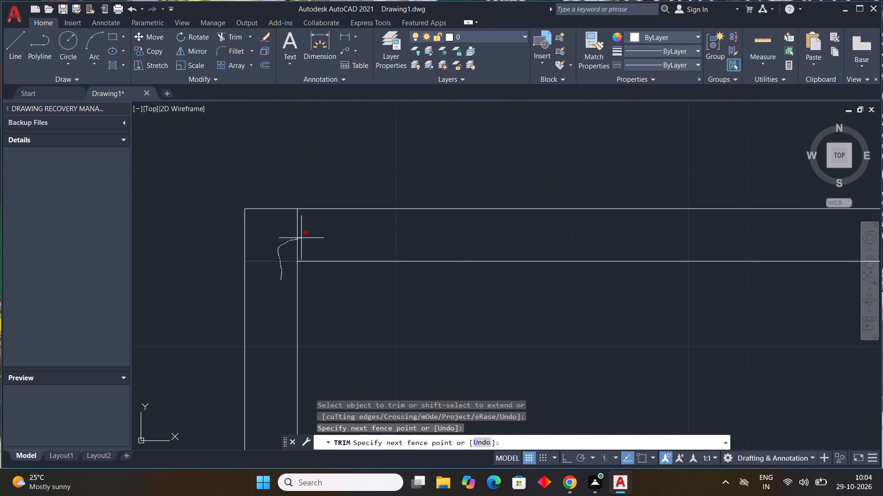
{"action": "left_click_drag", "start_coordinate": [305, 237], "coordinate": [313, 236]}
{"action": "scroll", "coordinate": [331, 236], "scroll_direction": "down", "scroll_amount": 4}
{"action": "scroll", "coordinate": [451, 295], "scroll_direction": "down", "scroll_amount": 2}
{"action": "middle_click_drag", "start_coordinate": [471, 312], "coordinate": [509, 251]}
{"action": "middle_click", "coordinate": [509, 251]}
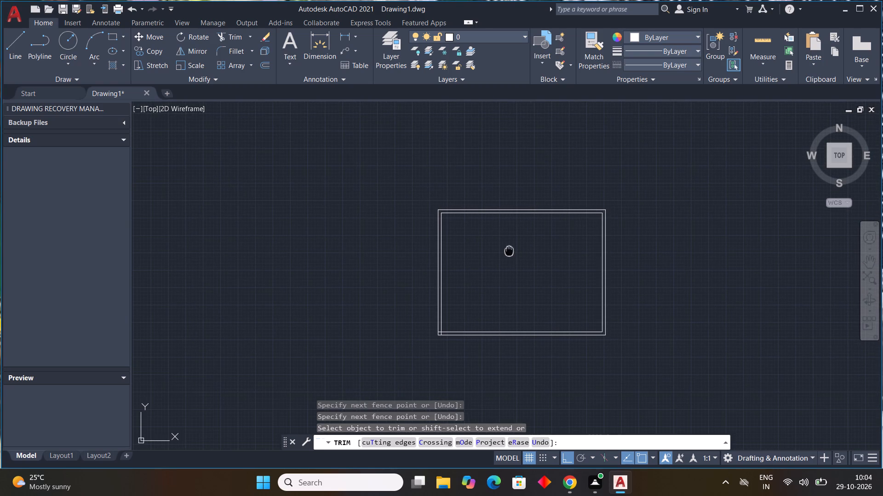
{"action": "key", "text": "Escape"}
{"action": "key", "text": "Escape"}
{"action": "key", "text": "Escape"}
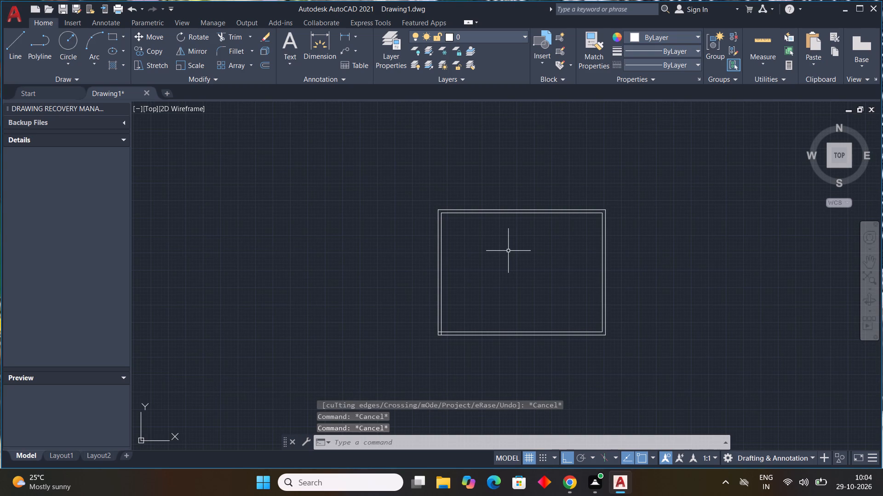
Offset the left wall's inner line 11'0" toward the interior as the first partition line.
{"action": "scroll", "coordinate": [508, 251], "scroll_direction": "down", "scroll_amount": 2}
{"action": "middle_click_drag", "start_coordinate": [491, 287], "coordinate": [502, 326]}
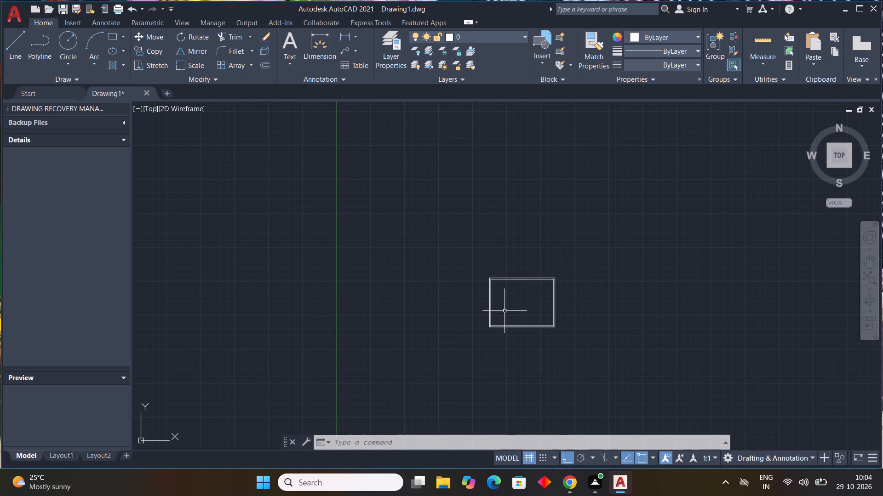
{"action": "key", "text": "Escape"}
{"action": "key", "text": "Escape"}
{"action": "key", "text": "Escape"}
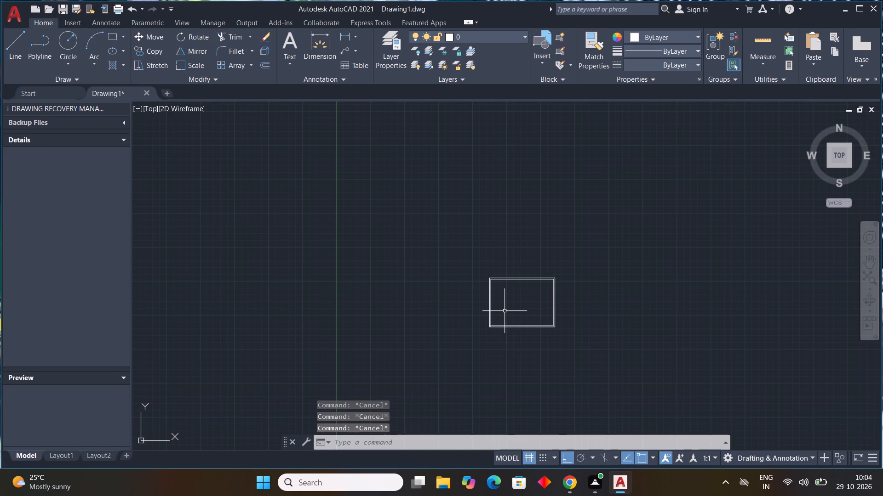
{"action": "type", "text": "off"}
{"action": "key", "text": "space"}
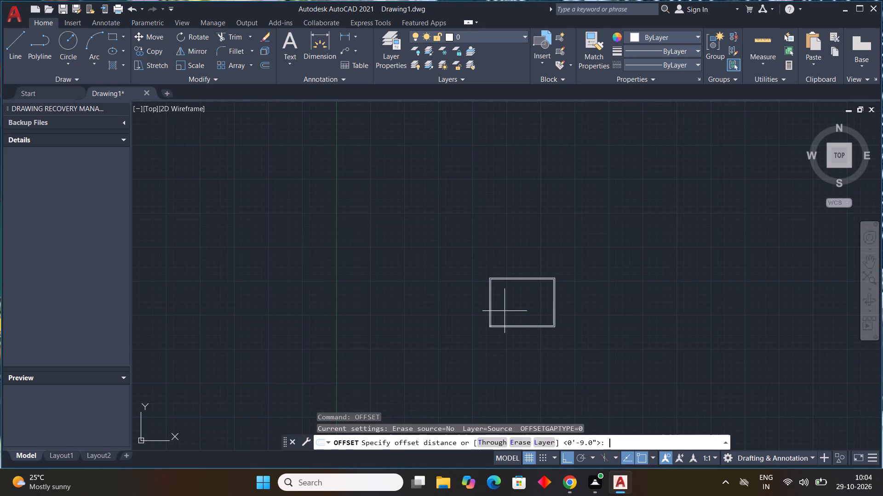
{"action": "type", "text": "11"}
{"action": "type", "text": "'0\""}
{"action": "key", "text": "Return"}
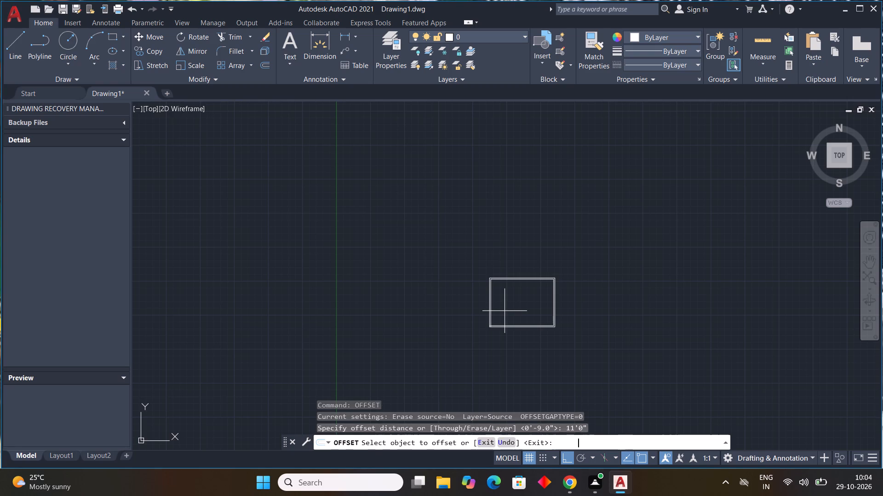
{"action": "scroll", "coordinate": [516, 285], "scroll_direction": "up", "scroll_amount": 3}
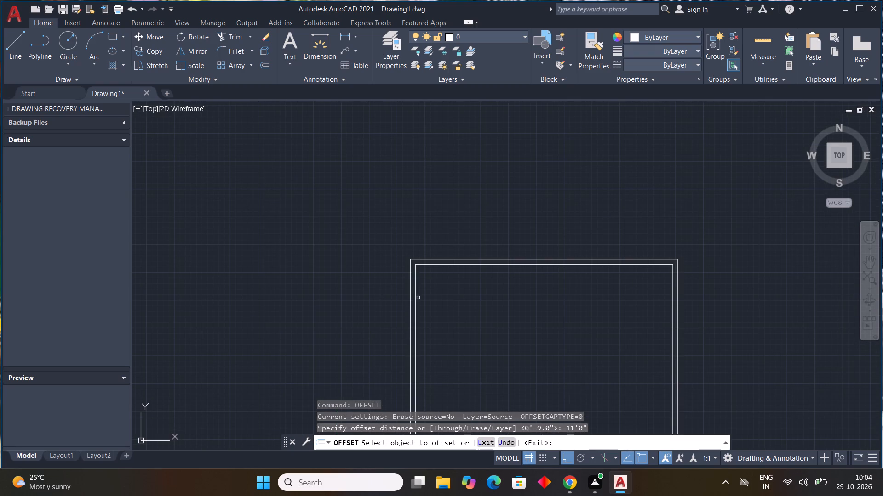
{"action": "left_click", "coordinate": [417, 297]}
{"action": "left_click", "coordinate": [482, 314]}
{"action": "key", "text": "Escape"}
{"action": "key", "text": "Escape"}
{"action": "key", "text": "Escape"}
{"action": "key", "text": "Escape"}
{"action": "key", "text": "Escape"}
{"action": "key", "text": "Escape"}
{"action": "key", "text": "Escape"}
{"action": "key", "text": "Escape"}
{"action": "key", "text": "Escape"}
{"action": "key", "text": "Escape"}
{"action": "key", "text": "Escape"}
{"action": "key", "text": "Escape"}
{"action": "key", "text": "Escape"}
{"action": "key", "text": "Escape"}
{"action": "key", "text": "Escape"}
{"action": "key", "text": "Escape"}
{"action": "key", "text": "Escape"}
{"action": "key", "text": "Escape"}
{"action": "key", "text": "Escape"}
{"action": "key", "text": "Escape"}
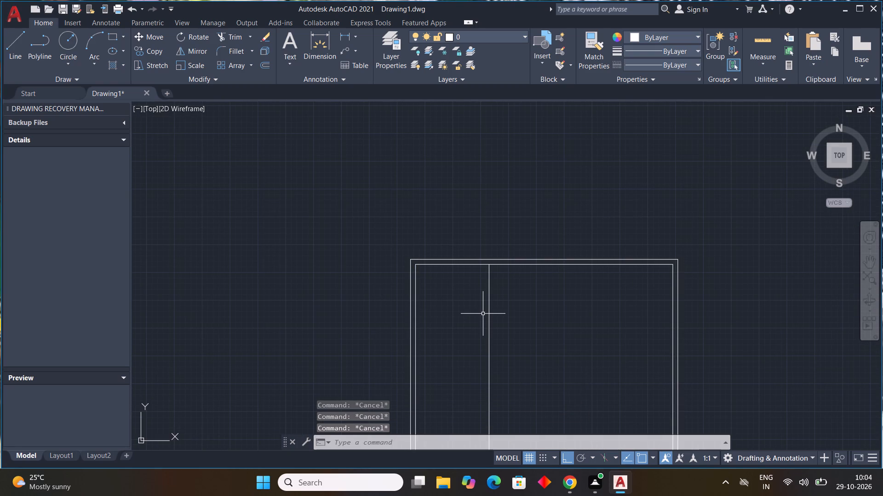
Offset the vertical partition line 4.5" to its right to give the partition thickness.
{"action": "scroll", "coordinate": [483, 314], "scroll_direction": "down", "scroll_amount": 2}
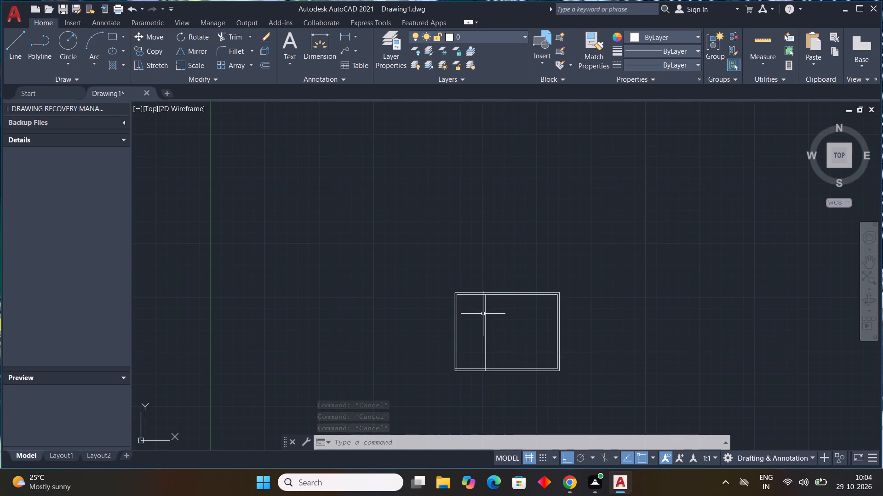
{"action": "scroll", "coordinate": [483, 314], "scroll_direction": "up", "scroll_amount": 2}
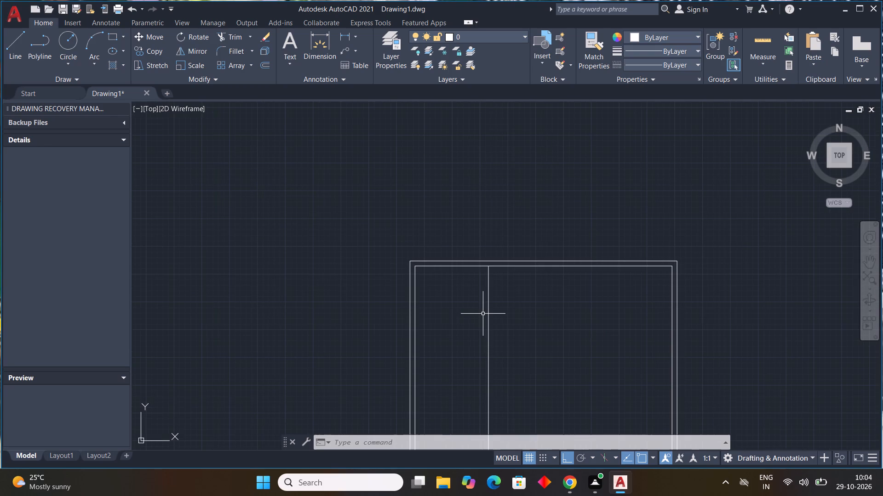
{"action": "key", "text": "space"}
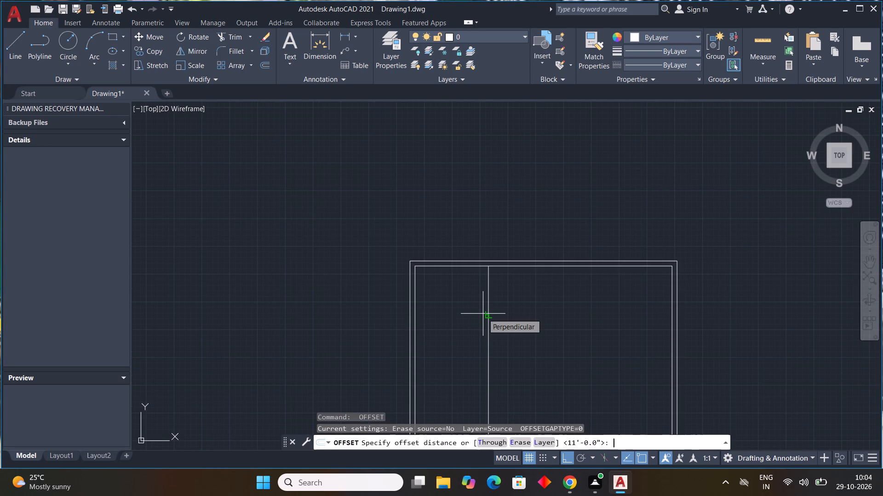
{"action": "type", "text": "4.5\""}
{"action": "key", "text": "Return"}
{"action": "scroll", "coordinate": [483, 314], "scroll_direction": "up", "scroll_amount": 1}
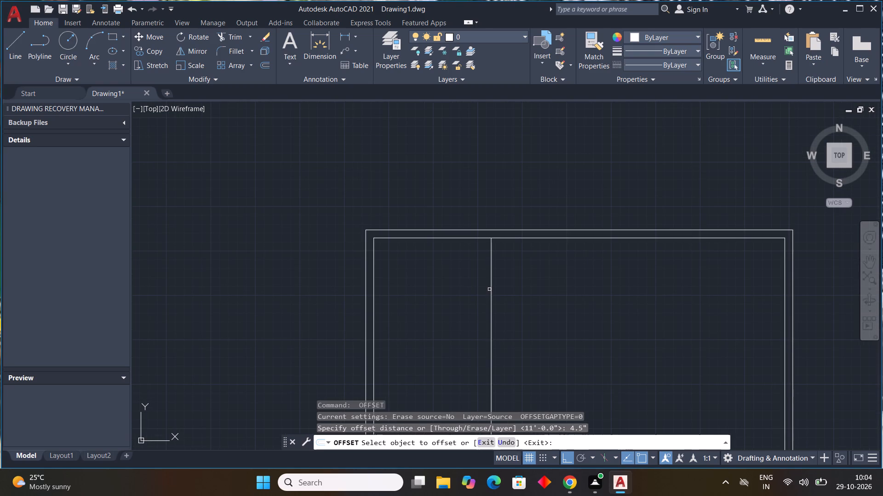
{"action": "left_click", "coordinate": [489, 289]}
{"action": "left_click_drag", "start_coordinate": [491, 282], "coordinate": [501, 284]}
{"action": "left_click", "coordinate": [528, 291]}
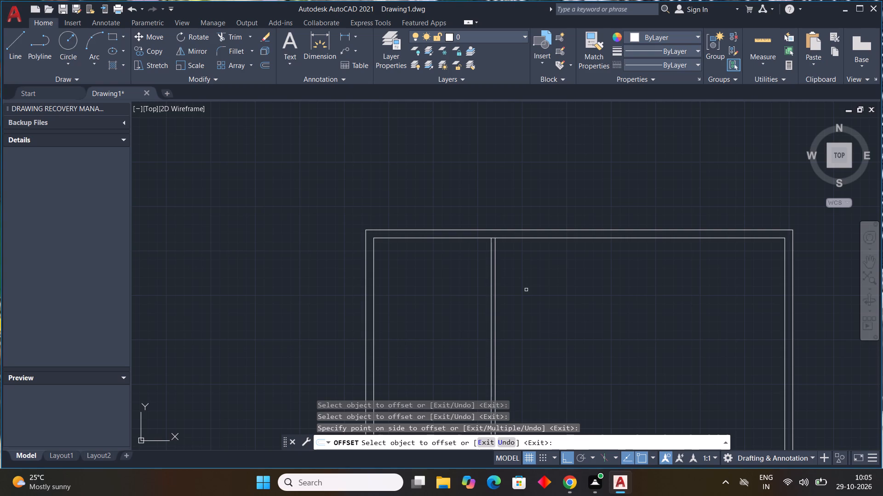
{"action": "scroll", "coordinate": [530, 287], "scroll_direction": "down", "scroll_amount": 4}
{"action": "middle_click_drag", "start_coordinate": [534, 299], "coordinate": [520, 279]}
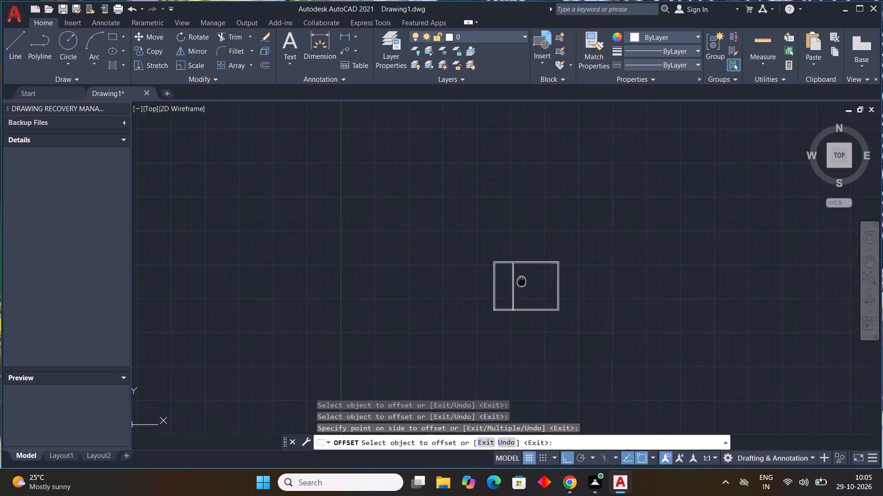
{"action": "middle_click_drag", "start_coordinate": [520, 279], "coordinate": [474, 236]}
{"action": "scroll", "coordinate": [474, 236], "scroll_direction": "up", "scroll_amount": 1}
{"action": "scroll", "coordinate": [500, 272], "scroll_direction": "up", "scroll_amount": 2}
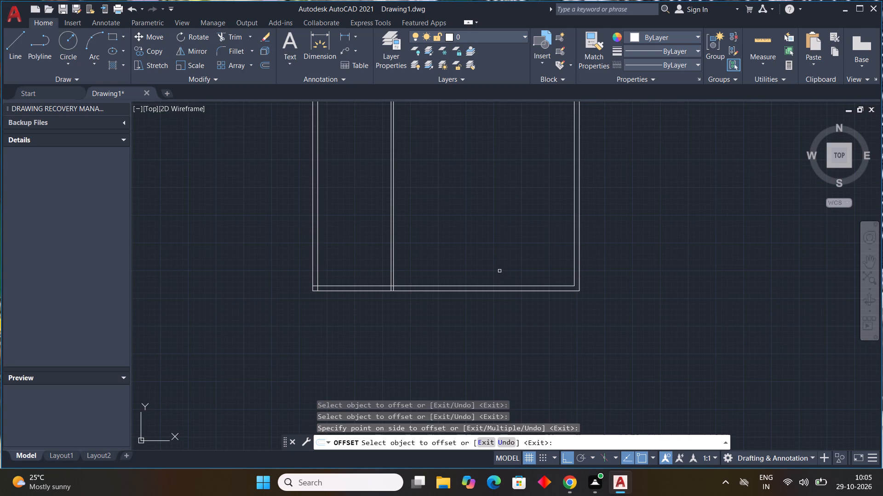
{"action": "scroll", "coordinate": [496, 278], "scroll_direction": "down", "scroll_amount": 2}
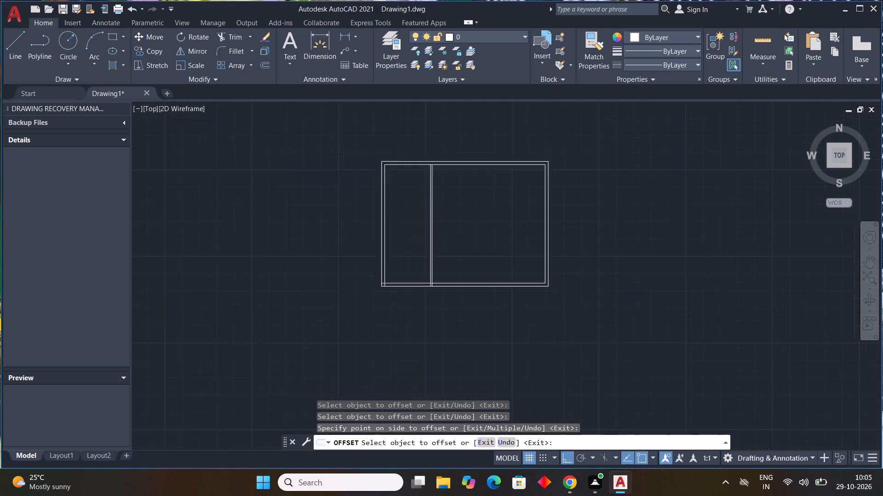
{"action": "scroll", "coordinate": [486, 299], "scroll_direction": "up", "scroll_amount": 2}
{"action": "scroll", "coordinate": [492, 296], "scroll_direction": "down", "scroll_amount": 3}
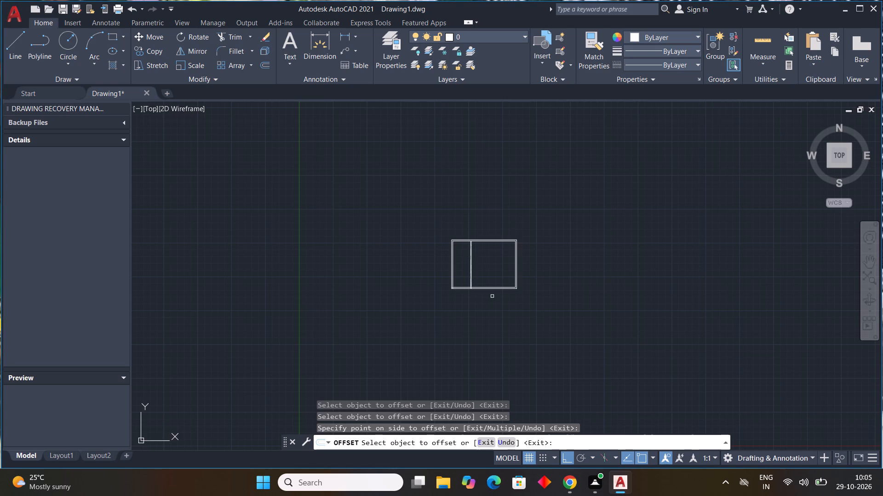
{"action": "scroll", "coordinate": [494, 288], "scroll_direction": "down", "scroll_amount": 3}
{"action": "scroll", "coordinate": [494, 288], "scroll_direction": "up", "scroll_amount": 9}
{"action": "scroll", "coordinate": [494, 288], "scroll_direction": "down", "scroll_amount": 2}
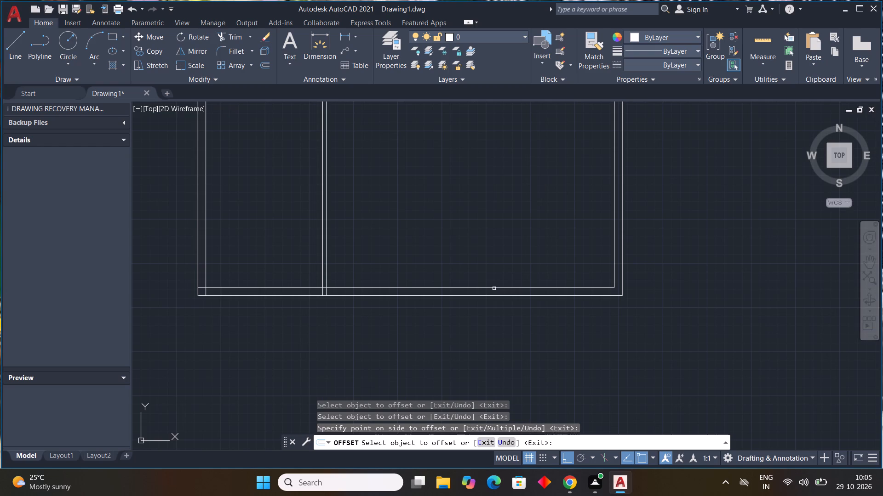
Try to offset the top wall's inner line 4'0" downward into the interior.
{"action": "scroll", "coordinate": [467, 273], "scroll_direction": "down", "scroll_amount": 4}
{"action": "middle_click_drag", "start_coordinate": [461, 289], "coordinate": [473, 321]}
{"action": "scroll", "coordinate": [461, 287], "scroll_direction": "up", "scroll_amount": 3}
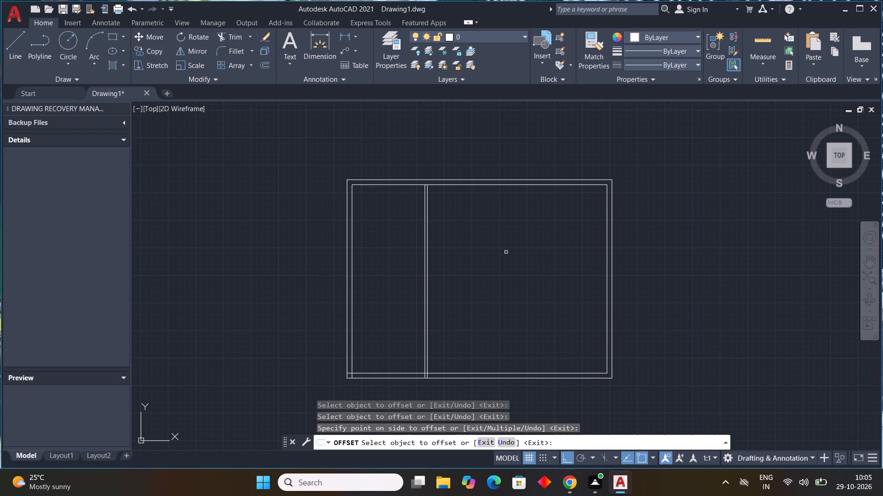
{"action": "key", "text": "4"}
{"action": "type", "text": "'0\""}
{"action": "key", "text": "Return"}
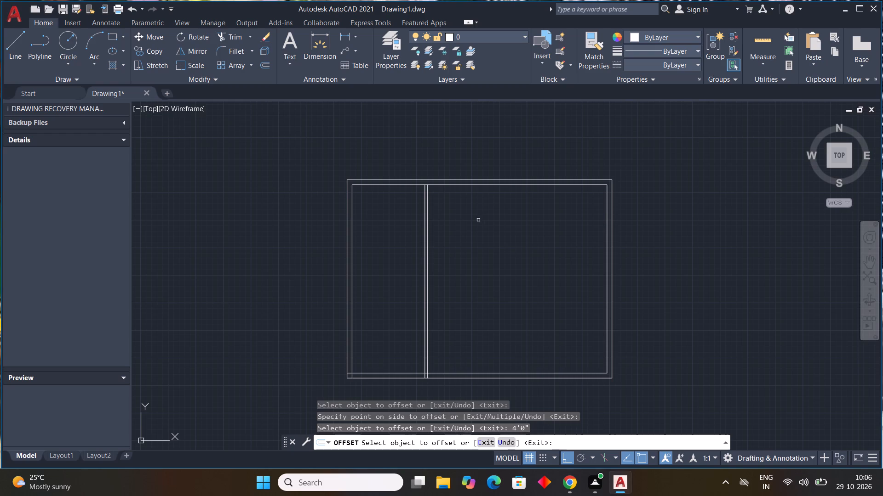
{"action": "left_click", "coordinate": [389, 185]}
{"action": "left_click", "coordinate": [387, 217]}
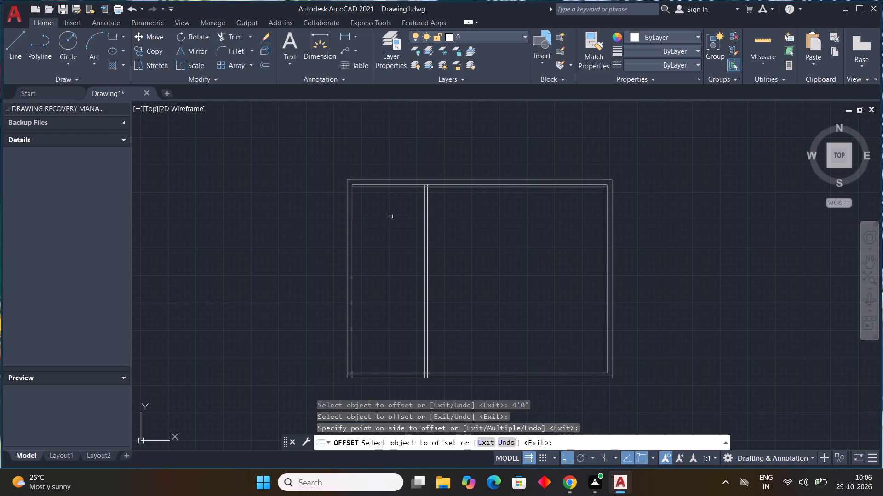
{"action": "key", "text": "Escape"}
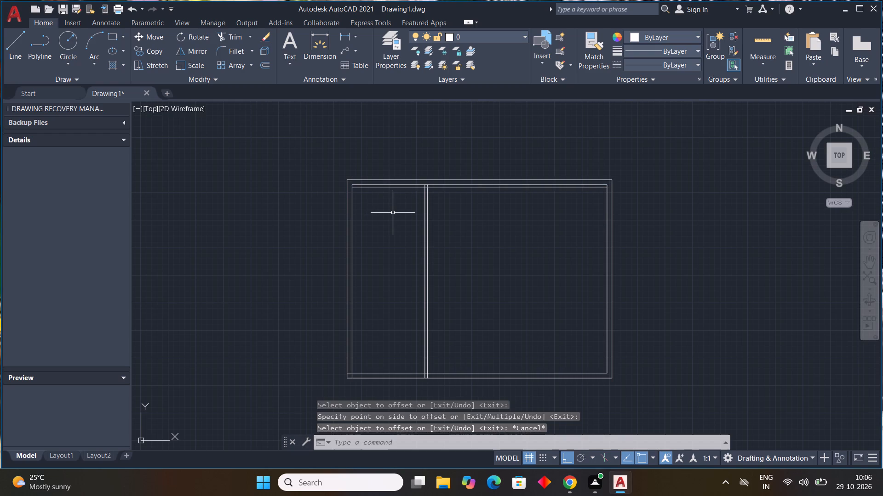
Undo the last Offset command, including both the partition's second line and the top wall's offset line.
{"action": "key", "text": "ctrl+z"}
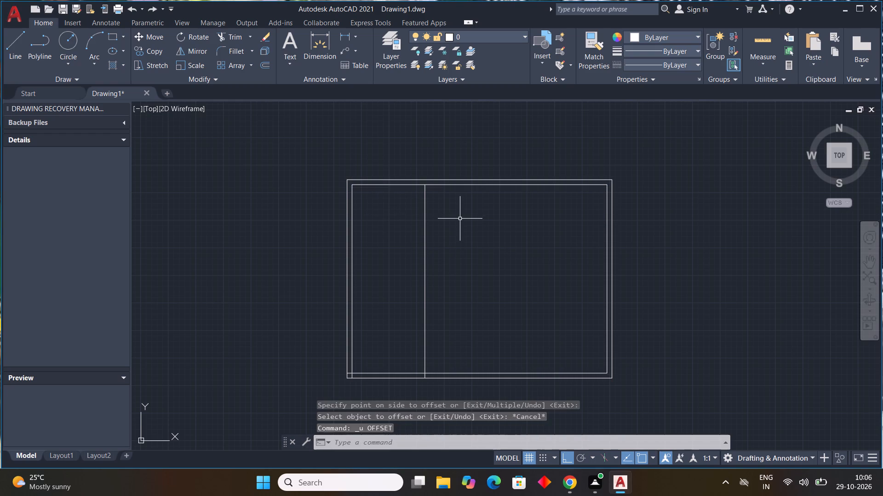
Offset the top wall's inner line 4'0" downward into the interior as the first horizontal partition line.
{"action": "key", "text": "Escape"}
{"action": "key", "text": "grave"}
{"action": "key", "text": "Escape"}
{"action": "key", "text": "Escape"}
{"action": "key", "text": "Escape"}
{"action": "key", "text": "Escape"}
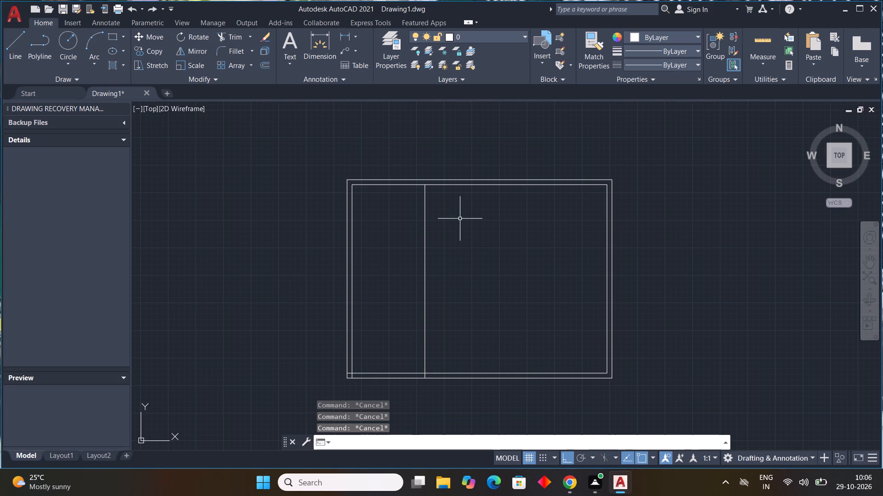
{"action": "type", "text": "off"}
{"action": "key", "text": "space"}
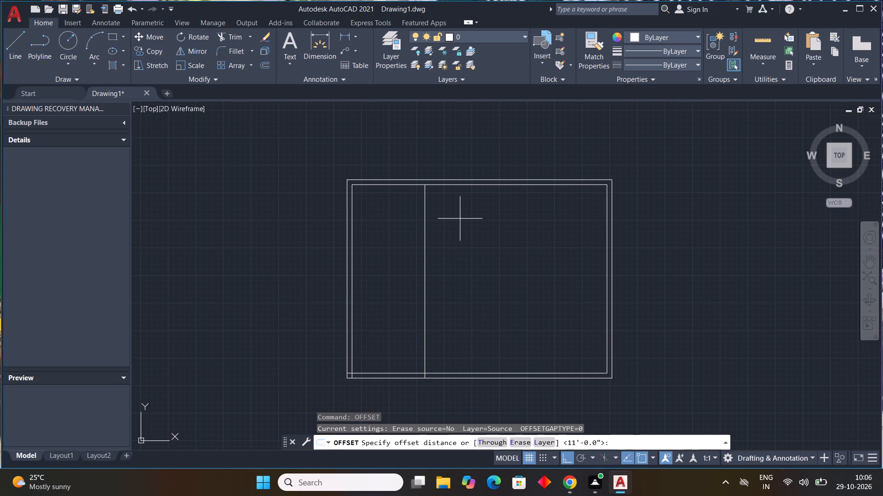
{"action": "type", "text": "4'0\""}
{"action": "key", "text": "Return"}
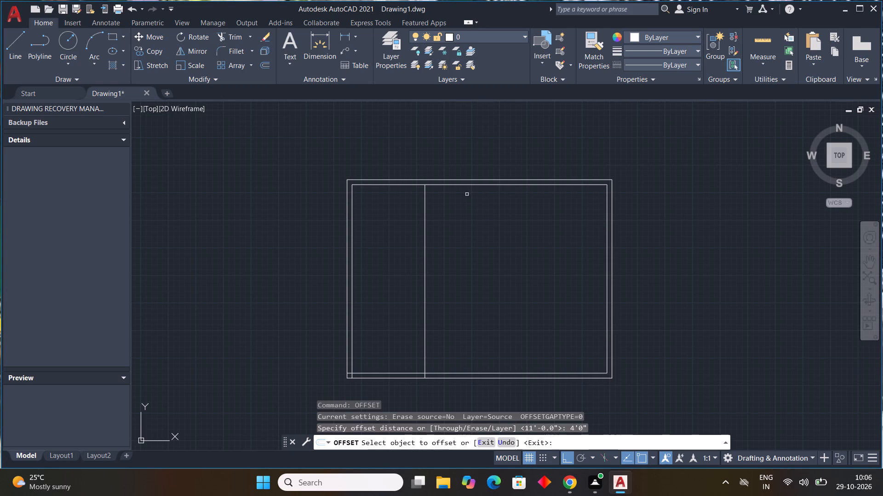
{"action": "left_click", "coordinate": [466, 185]}
{"action": "left_click", "coordinate": [460, 259]}
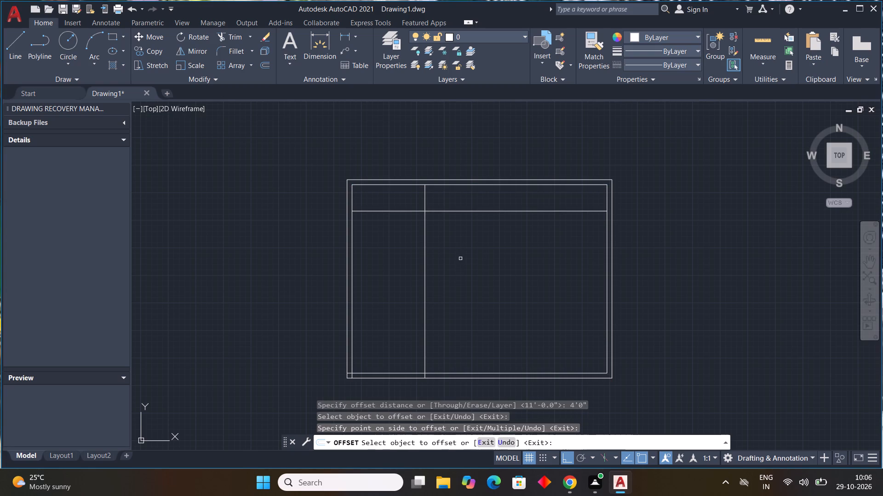
{"action": "key", "text": "Escape"}
{"action": "key", "text": "Escape"}
{"action": "key", "text": "Escape"}
{"action": "key", "text": "Escape"}
{"action": "key", "text": "Escape"}
Offset the vertical partition line 4.5" to its right and the horizontal partition line 4.5" downward to give both partitions thickness.
{"action": "scroll", "coordinate": [460, 259], "scroll_direction": "down", "scroll_amount": 1}
{"action": "middle_click_drag", "start_coordinate": [460, 259], "coordinate": [491, 280]}
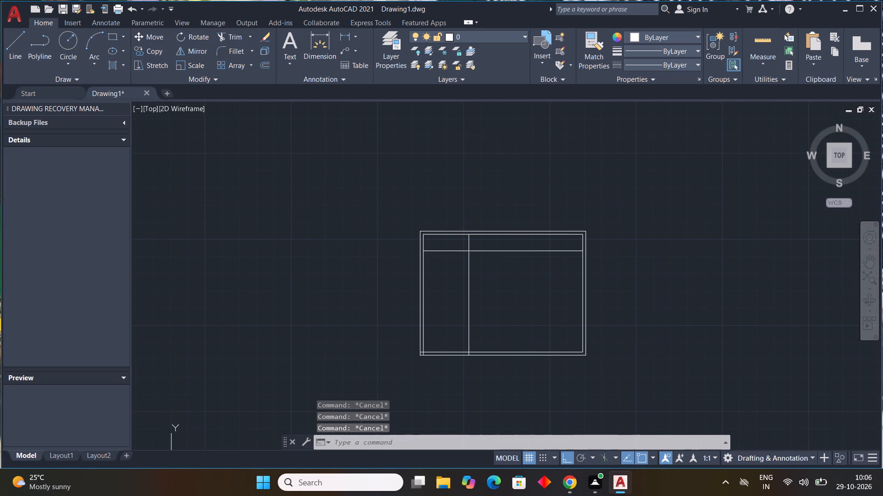
{"action": "key", "text": "space"}
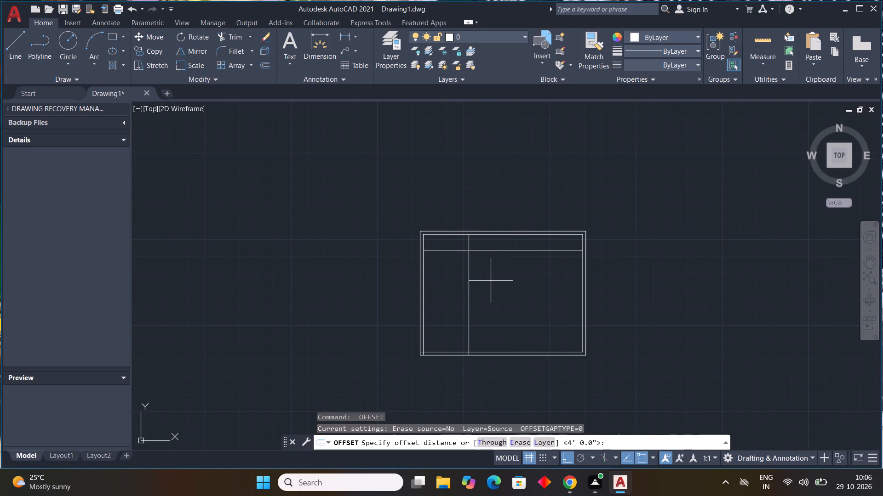
{"action": "type", "text": "4.5\""}
{"action": "key", "text": "Return"}
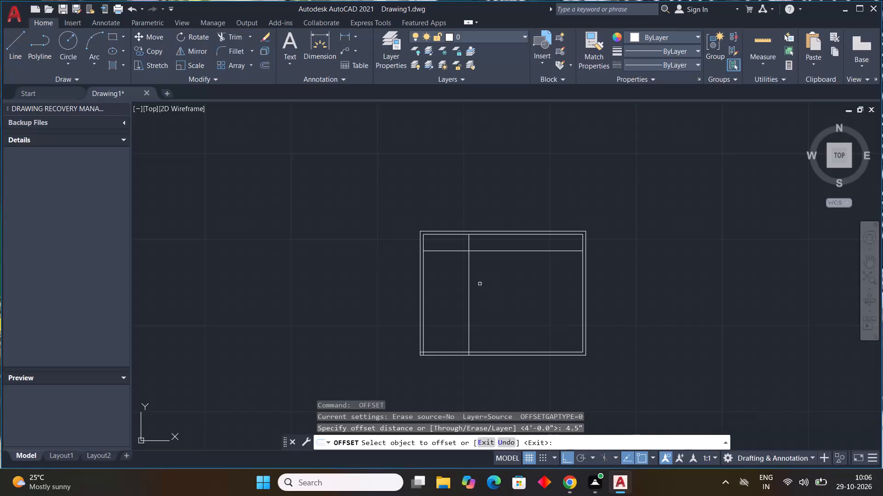
{"action": "left_click", "coordinate": [468, 286]}
{"action": "left_click", "coordinate": [501, 294]}
{"action": "left_click", "coordinate": [489, 252]}
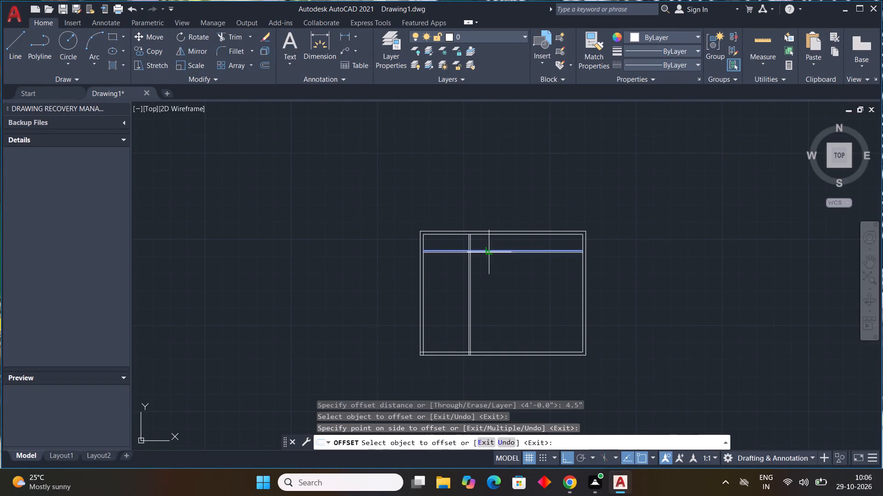
{"action": "left_click", "coordinate": [494, 271]}
{"action": "key", "text": "Escape"}
{"action": "key", "text": "Escape"}
{"action": "key", "text": "Escape"}
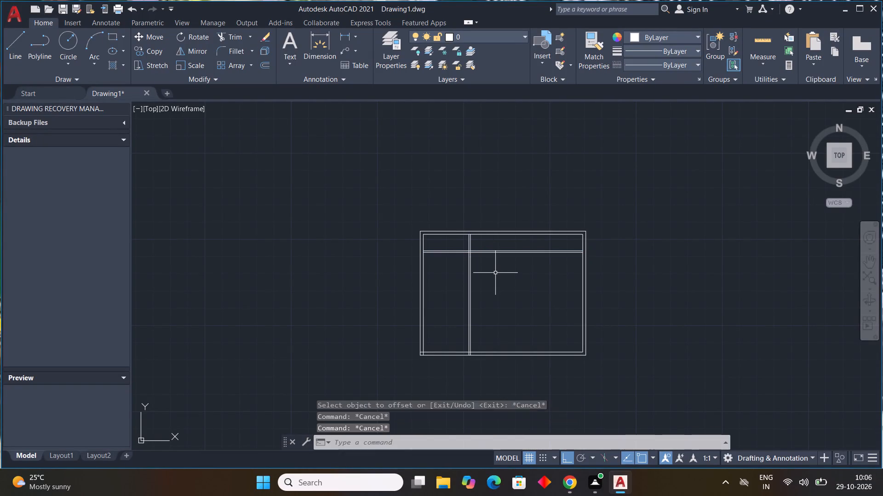
{"action": "key", "text": "Escape"}
{"action": "key", "text": "Escape"}
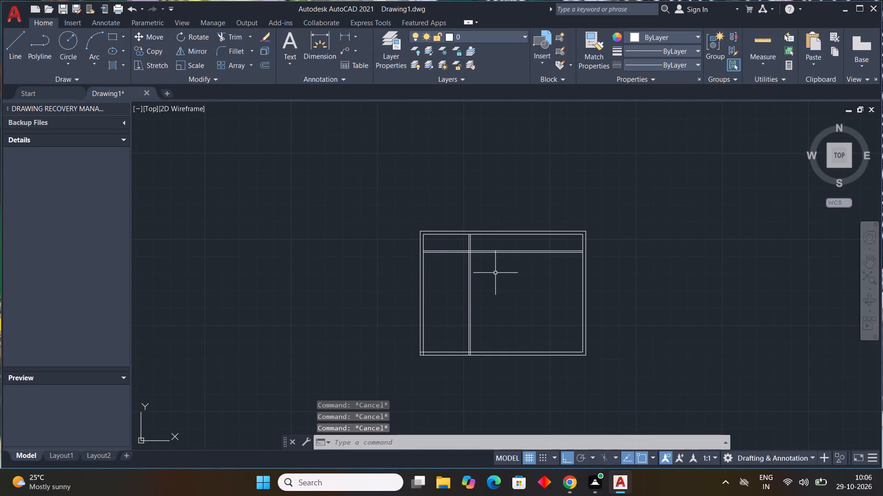
{"action": "key", "text": "Escape"}
Trim away both horizontal partition lines to the right of the vertical partition.
{"action": "type", "text": "tr"}
{"action": "key", "text": "space"}
{"action": "left_click_drag", "start_coordinate": [486, 247], "coordinate": [489, 263]}
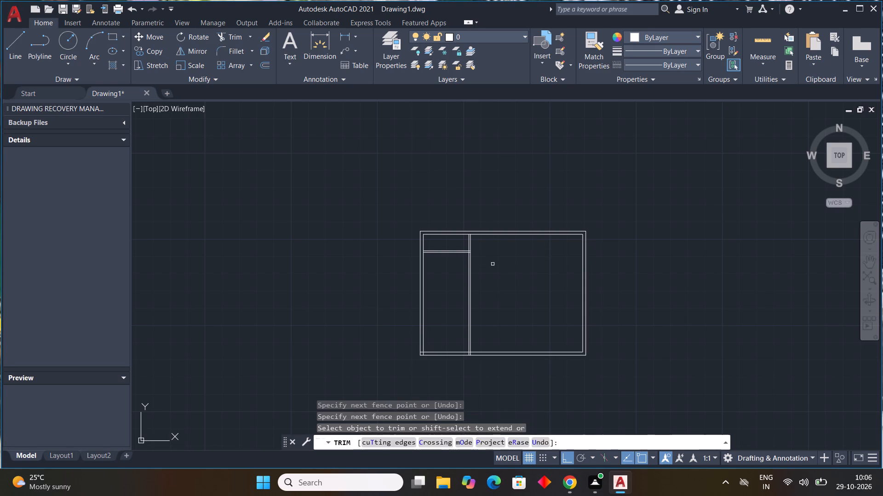
{"action": "key", "text": "Escape"}
{"action": "key", "text": "Escape"}
{"action": "key", "text": "Escape"}
{"action": "key", "text": "Escape"}
{"action": "key", "text": "Escape"}
{"action": "key", "text": "Escape"}
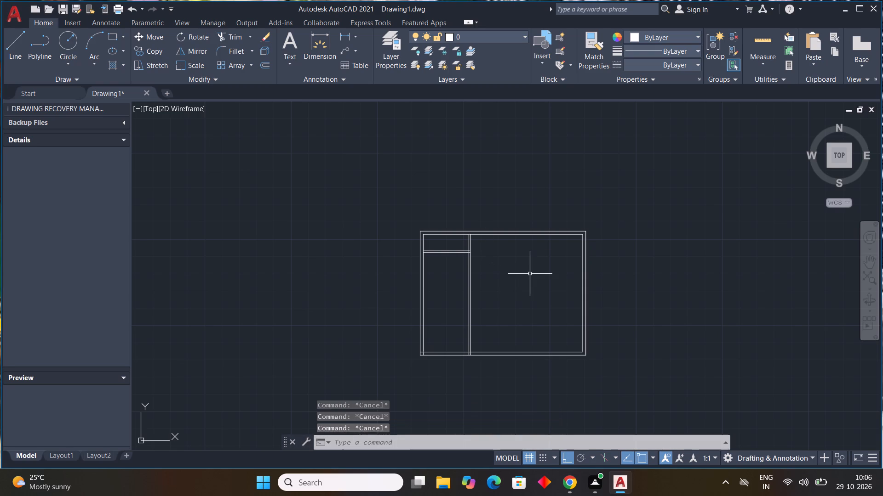
Offset the vertical partition's right line 4'9" to the right as the second vertical partition's first line.
{"action": "type", "text": "off"}
{"action": "key", "text": "space"}
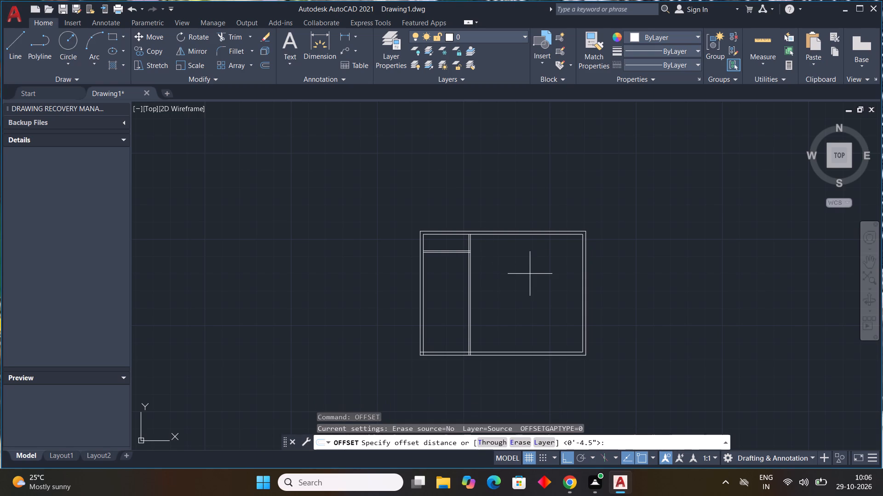
{"action": "type", "text": "4'9\""}
{"action": "key", "text": "Return"}
{"action": "scroll", "coordinate": [515, 276], "scroll_direction": "up", "scroll_amount": 2}
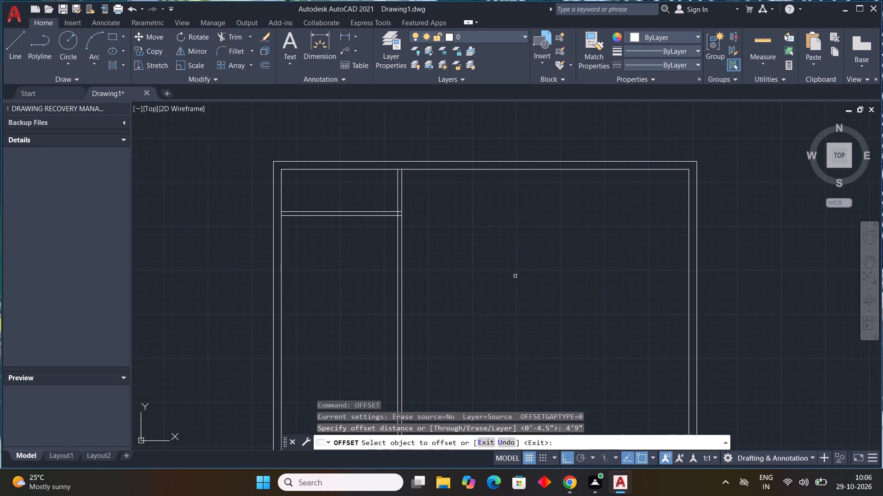
{"action": "left_click", "coordinate": [401, 232]}
{"action": "left_click", "coordinate": [534, 254]}
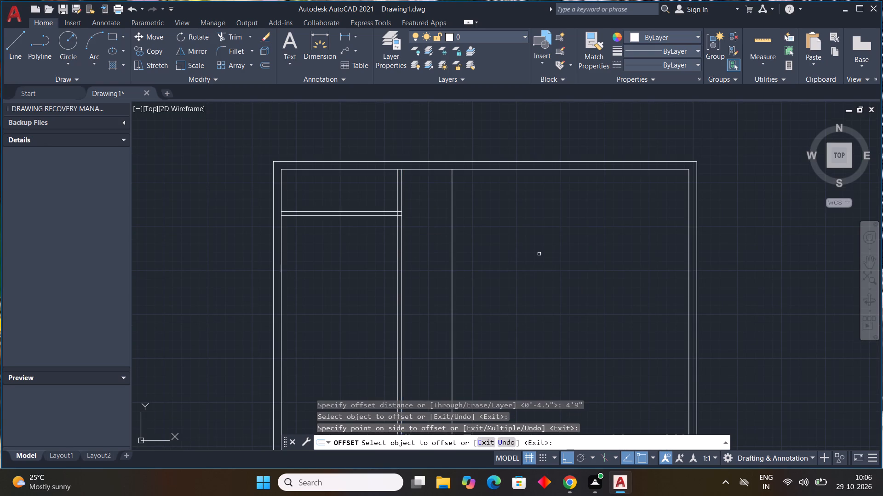
{"action": "key", "text": "Escape"}
Offset the second vertical partition's line 4.5" to its right to give the wall thickness.
{"action": "key", "text": "space"}
{"action": "type", "text": "4.5"}
{"action": "key", "text": "shift+quotedbl"}
{"action": "key", "text": "Return"}
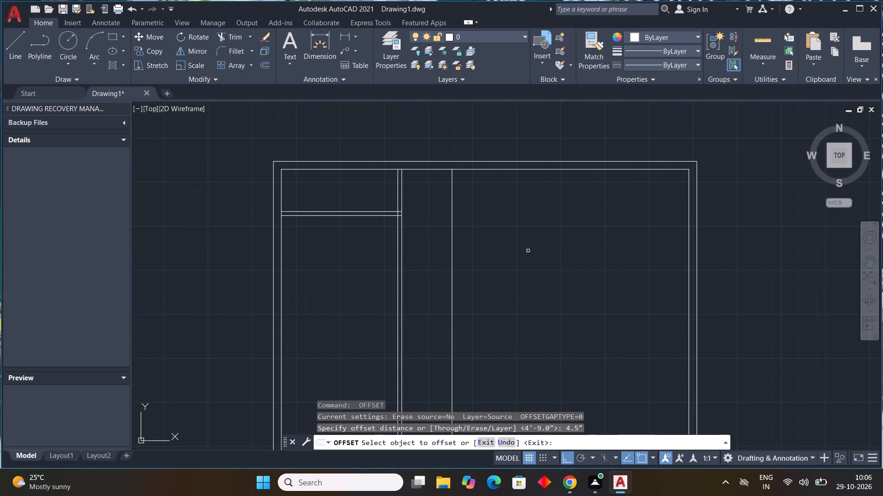
{"action": "left_click", "coordinate": [451, 261]}
{"action": "left_click", "coordinate": [533, 281]}
{"action": "key", "text": "Escape"}
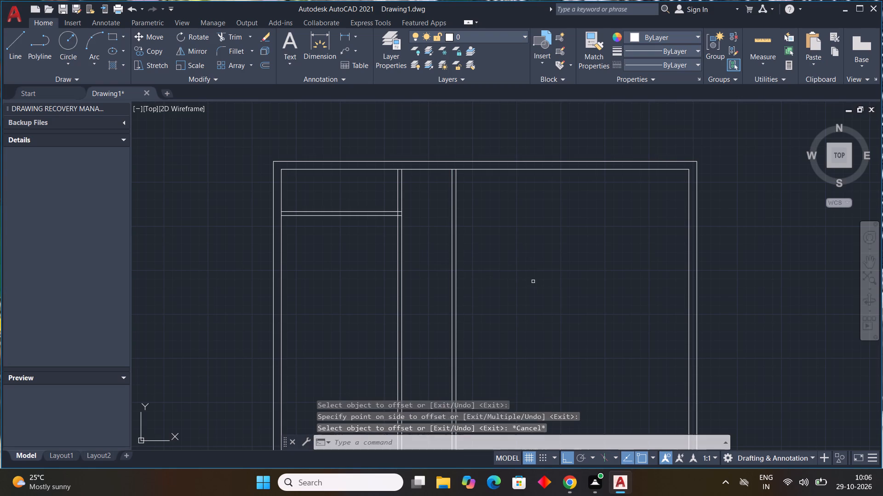
{"action": "key", "text": "Escape"}
{"action": "key", "text": "Escape"}
{"action": "key", "text": "Escape"}
{"action": "key", "text": "Escape"}
{"action": "key", "text": "Escape"}
{"action": "key", "text": "Escape"}
{"action": "key", "text": "Escape"}
{"action": "key", "text": "Escape"}
Offset the second vertical partition's right line 6'4" to the right as the third vertical partition's first line.
{"action": "key", "text": "space"}
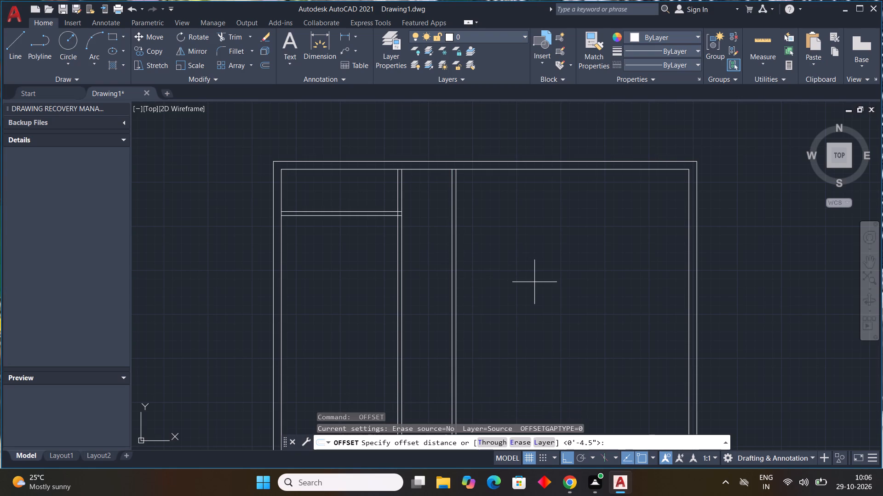
{"action": "type", "text": "6'4"}
{"action": "key", "text": "shift+quotedbl"}
{"action": "key", "text": "Return"}
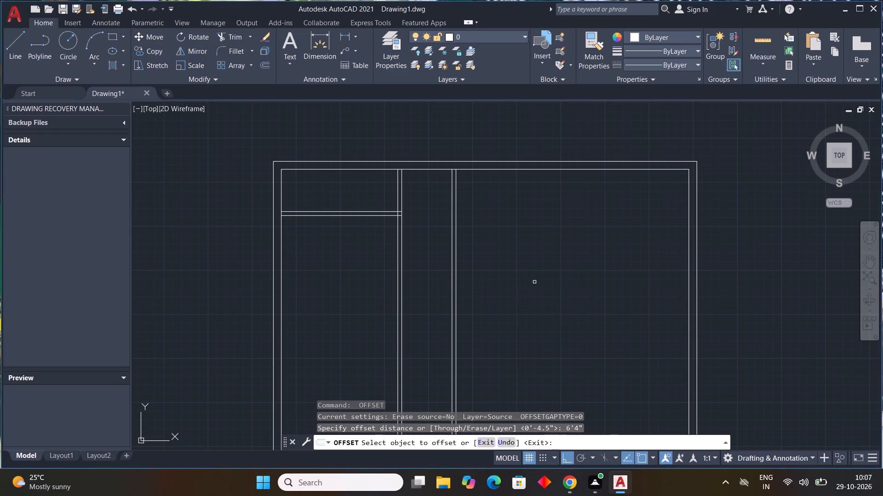
{"action": "left_click", "coordinate": [457, 233]}
{"action": "left_click", "coordinate": [540, 253]}
{"action": "key", "text": "Escape"}
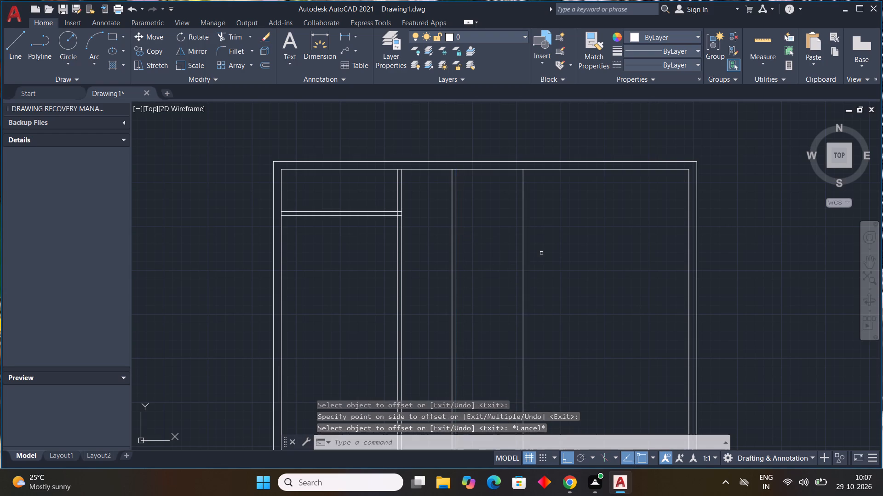
{"action": "key", "text": "Escape"}
{"action": "key", "text": "Escape"}
{"action": "key", "text": "Escape"}
{"action": "key", "text": "Escape"}
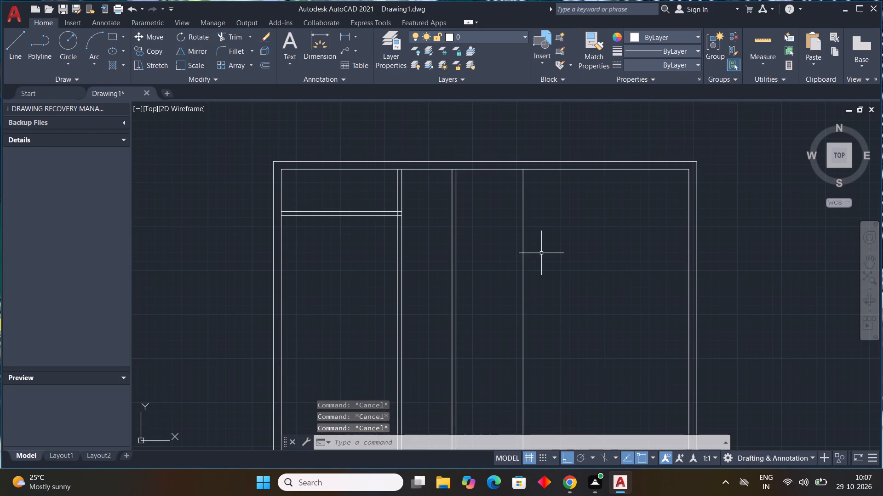
Offset the third vertical partition's line 4.5" to its right to give the wall thickness.
{"action": "key", "text": "space"}
{"action": "type", "text": "4.5\""}
{"action": "key", "text": "Return"}
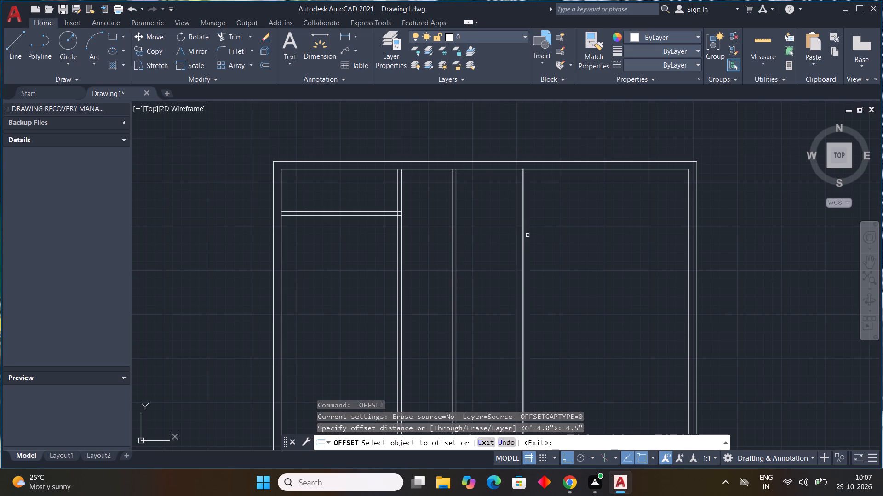
{"action": "left_click", "coordinate": [524, 232]}
{"action": "left_click", "coordinate": [588, 244]}
{"action": "key", "text": "Escape"}
{"action": "key", "text": "Escape"}
{"action": "key", "text": "Escape"}
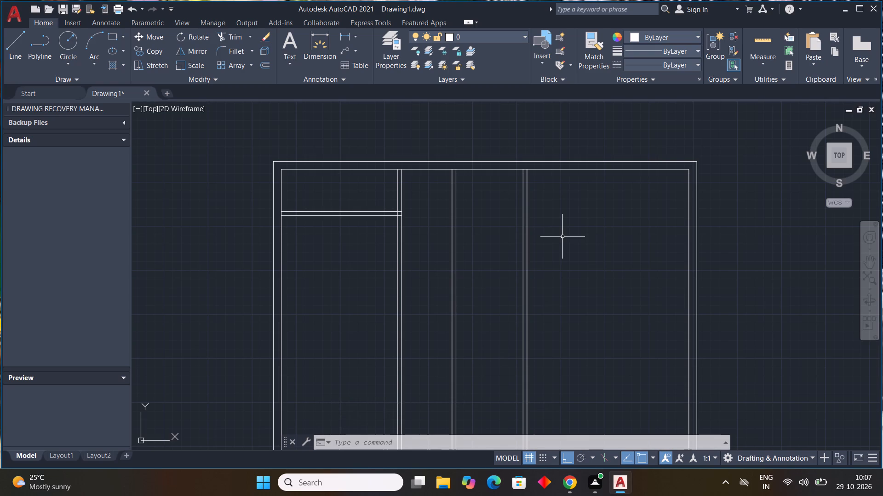
{"action": "key", "text": "Escape"}
{"action": "key", "text": "Escape"}
{"action": "key", "text": "Escape"}
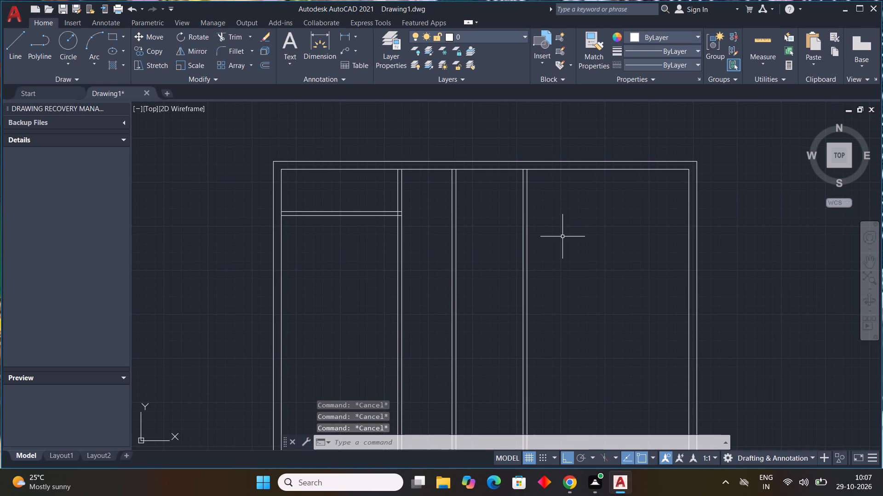
Trim the top wall's inner line between the paired lines of the third and first vertical partitions.
{"action": "key", "text": "t"}
{"action": "key", "text": "r"}
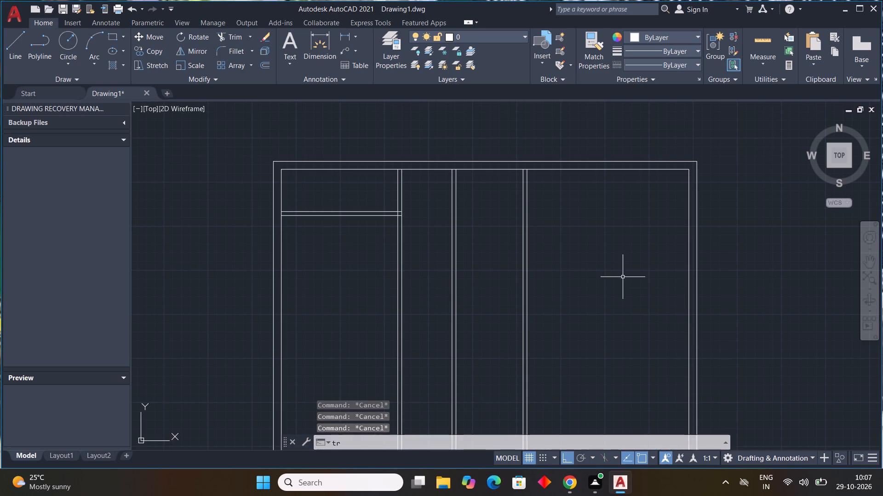
{"action": "key", "text": "space"}
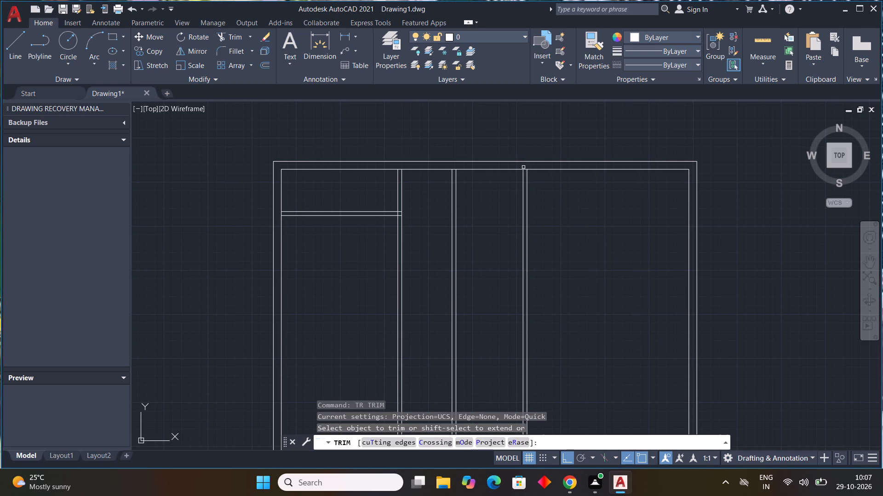
{"action": "left_click", "coordinate": [525, 169]}
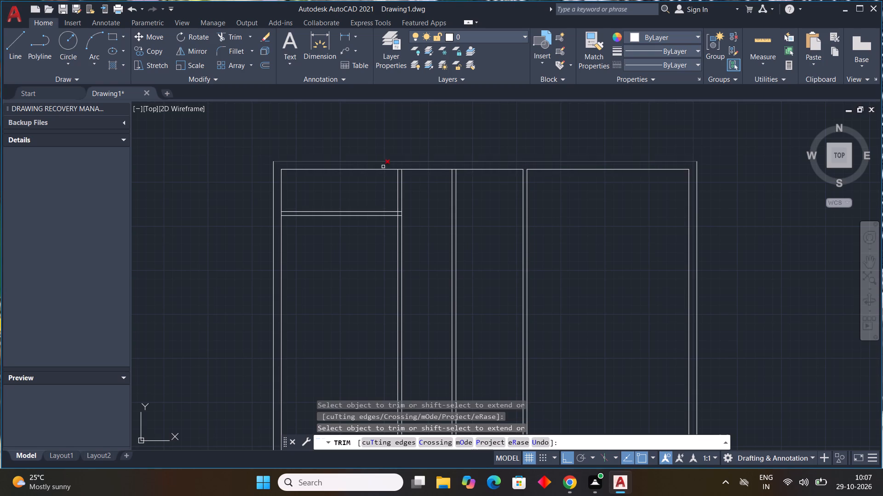
{"action": "scroll", "coordinate": [386, 167], "scroll_direction": "up", "scroll_amount": 2}
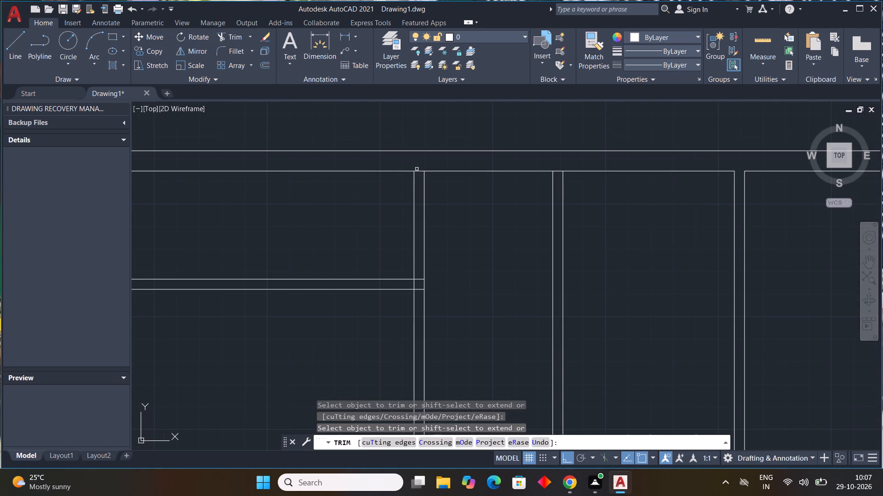
{"action": "left_click", "coordinate": [417, 172]}
{"action": "scroll", "coordinate": [478, 210], "scroll_direction": "down", "scroll_amount": 2}
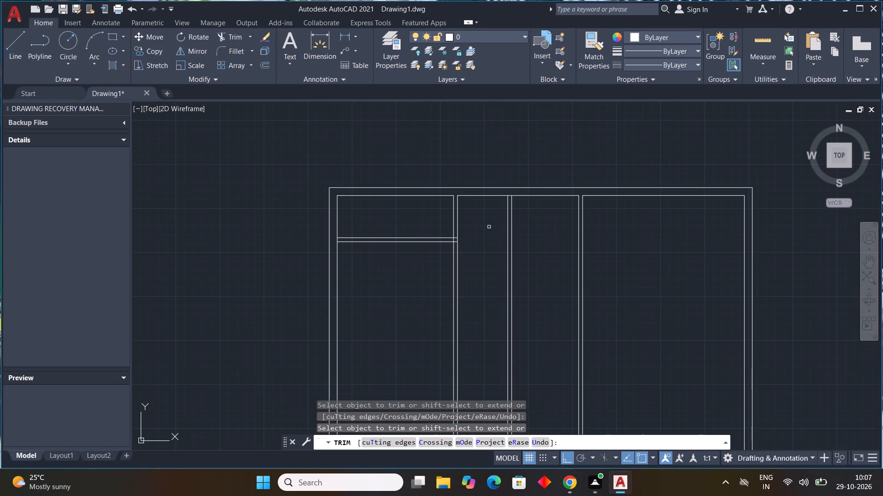
{"action": "key", "text": "Escape"}
{"action": "key", "text": "Escape"}
{"action": "key", "text": "Escape"}
{"action": "key", "text": "Escape"}
{"action": "key", "text": "Escape"}
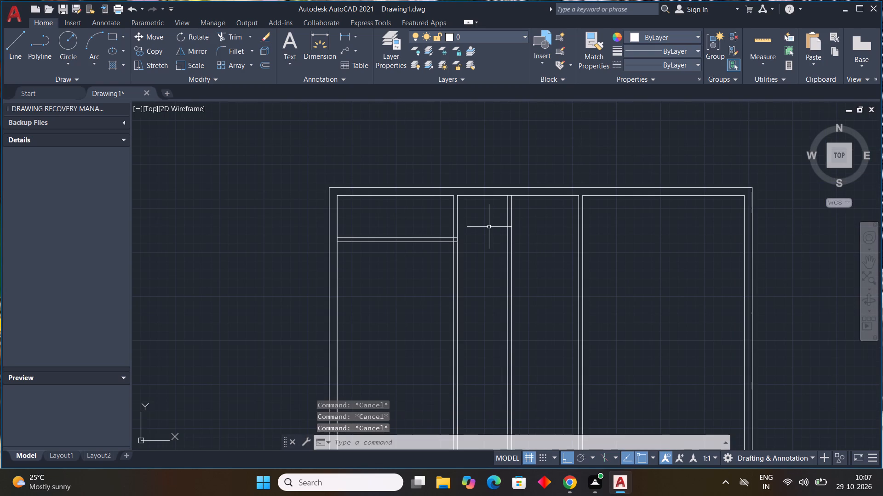
{"action": "key", "text": "Escape"}
Offset the top wall's inner line between the first and third vertical partitions 6'2" downward.
{"action": "type", "text": "off"}
{"action": "key", "text": "space"}
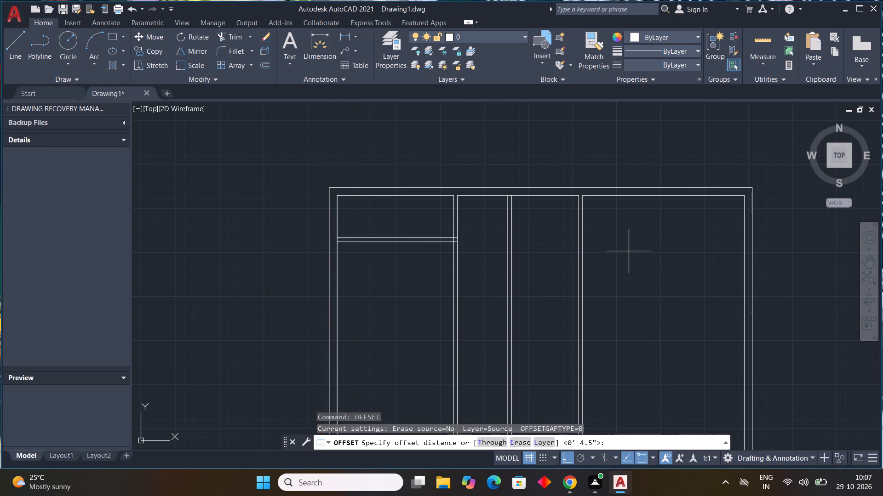
{"action": "type", "text": "6'"}
{"action": "type", "text": "2\""}
{"action": "key", "text": "Return"}
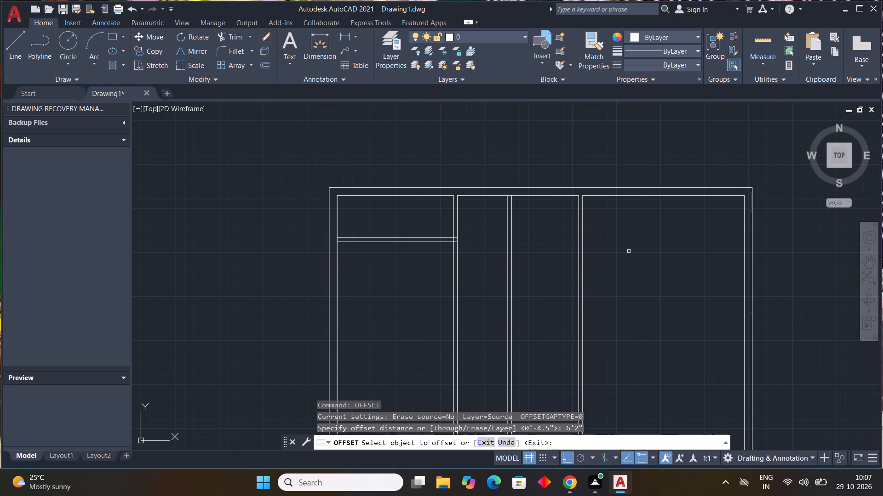
{"action": "left_click", "coordinate": [537, 196]}
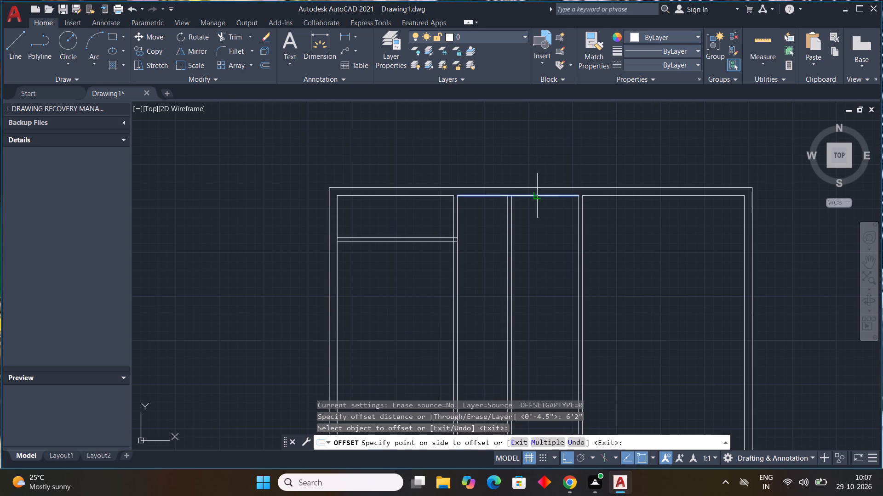
{"action": "left_click", "coordinate": [550, 309]}
{"action": "key", "text": "Escape"}
{"action": "key", "text": "Escape"}
{"action": "key", "text": "Escape"}
{"action": "key", "text": "Escape"}
{"action": "key", "text": "Escape"}
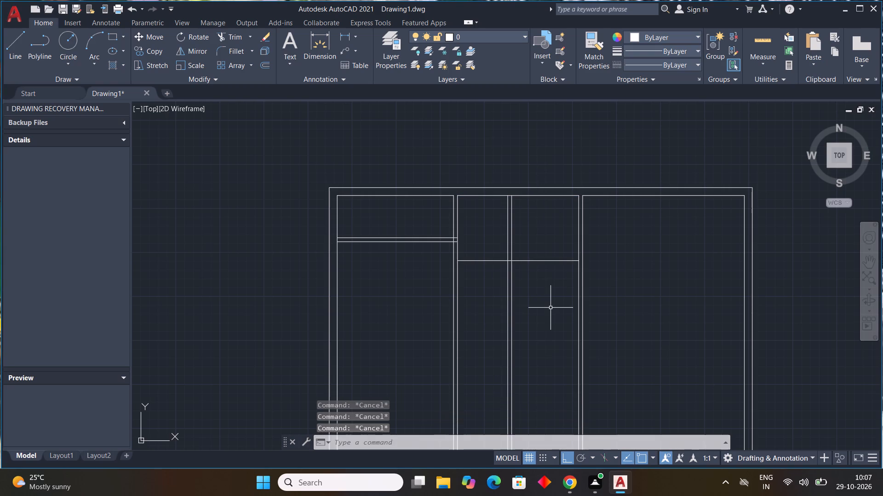
Offset the new horizontal line between the first and third vertical partitions 4.5" downward to give the wall thickness.
{"action": "key", "text": "space"}
{"action": "type", "text": "4.5\""}
{"action": "key", "text": "Return"}
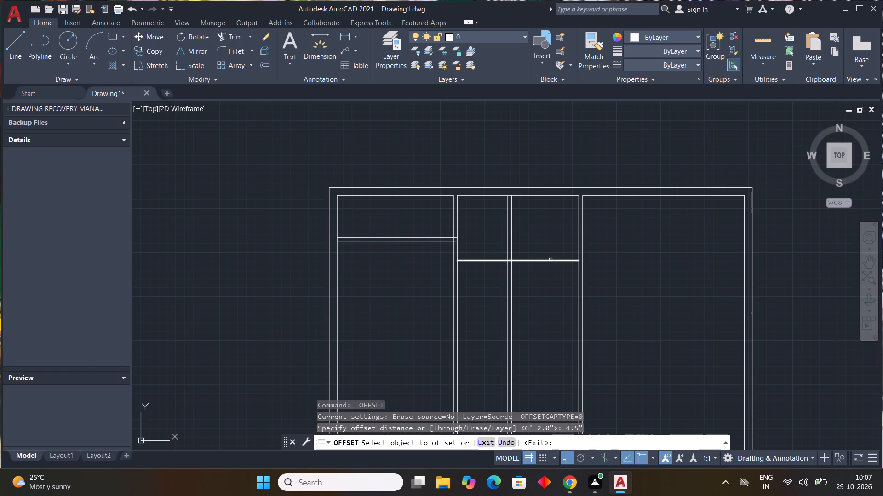
{"action": "left_click", "coordinate": [550, 260]}
{"action": "left_click", "coordinate": [552, 275]}
{"action": "key", "text": "Escape"}
{"action": "key", "text": "Escape"}
{"action": "key", "text": "Escape"}
{"action": "key", "text": "Escape"}
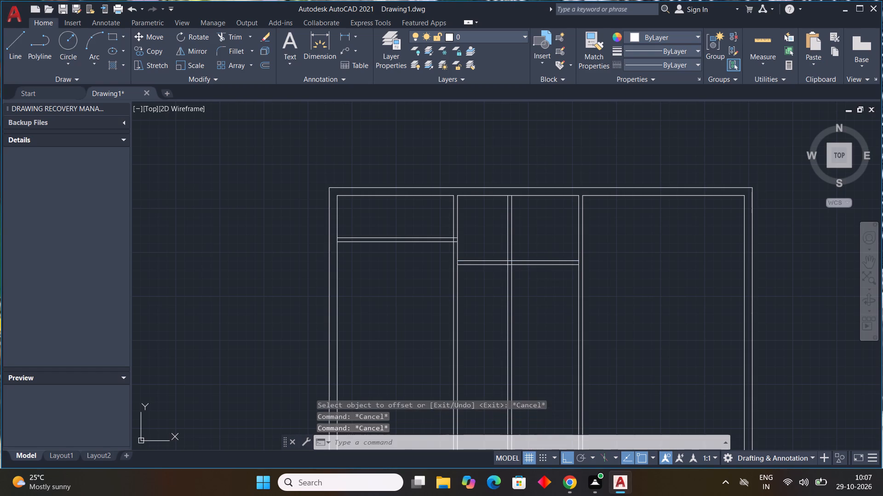
{"action": "key", "text": "Escape"}
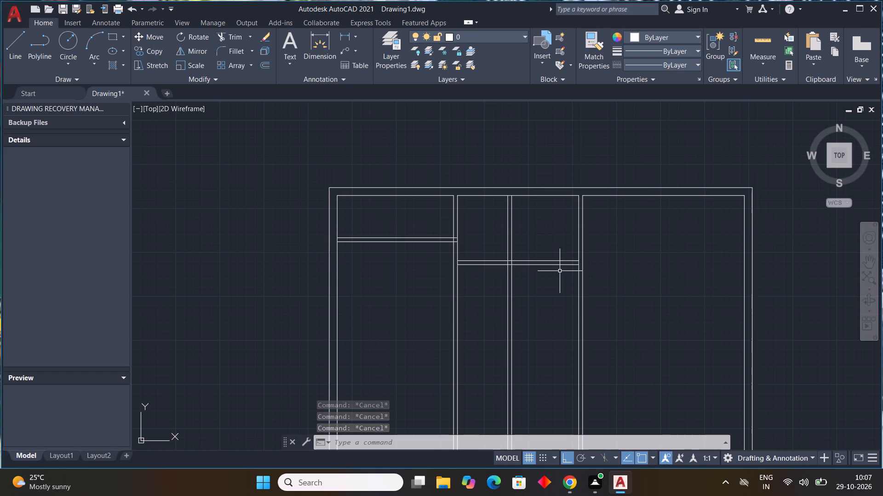
Offset the top wall's inner line in the room right of the third vertical partition 10'10" downward.
{"action": "type", "text": "off"}
{"action": "key", "text": "space"}
{"action": "type", "text": "10'10\""}
{"action": "key", "text": "Return"}
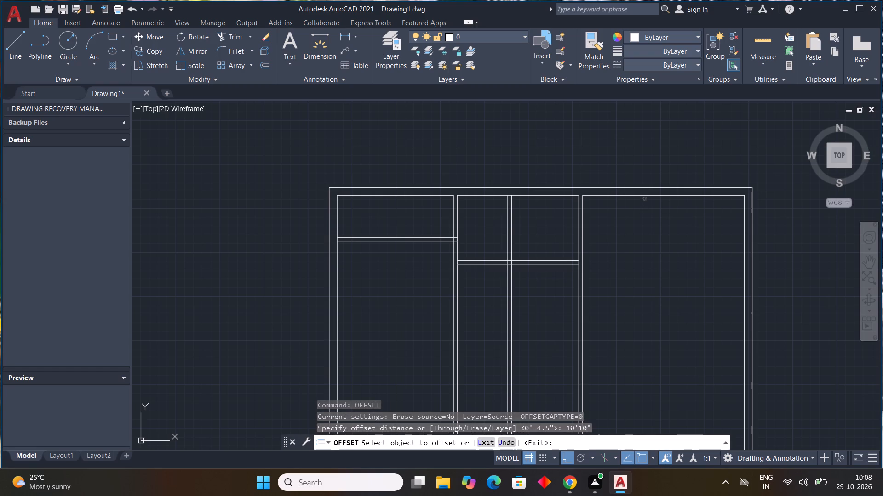
{"action": "left_click", "coordinate": [642, 194]}
{"action": "left_click_drag", "start_coordinate": [648, 340], "coordinate": [649, 415]}
{"action": "key", "text": "Escape"}
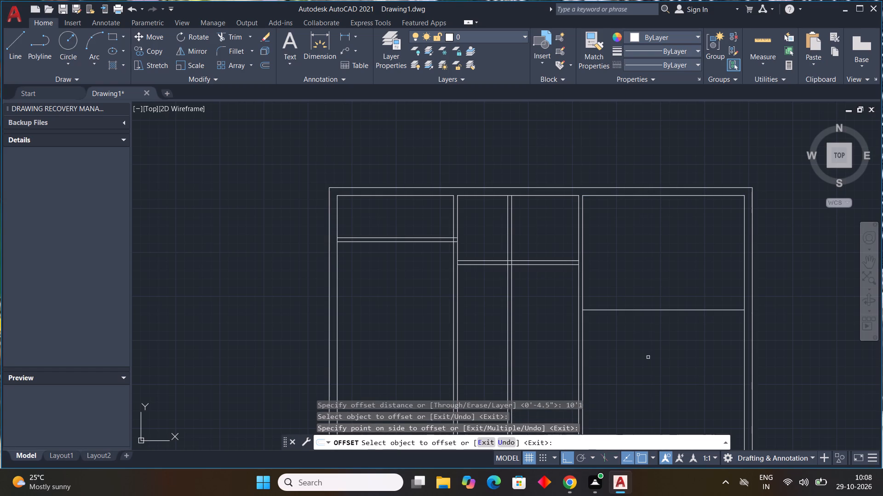
{"action": "key", "text": "Escape"}
{"action": "key", "text": "Escape"}
{"action": "key", "text": "Escape"}
Offset the right room's new horizontal line 4.5" downward to give the wall thickness.
{"action": "key", "text": "space"}
{"action": "type", "text": "4.5\""}
{"action": "key", "text": "Return"}
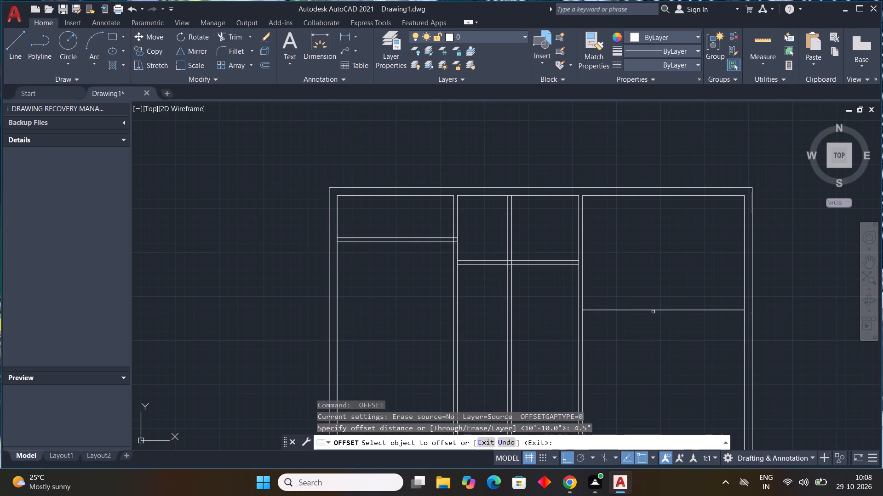
{"action": "left_click", "coordinate": [653, 310]}
{"action": "left_click", "coordinate": [656, 331]}
{"action": "key", "text": "Escape"}
{"action": "key", "text": "Escape"}
{"action": "key", "text": "Escape"}
{"action": "key", "text": "Escape"}
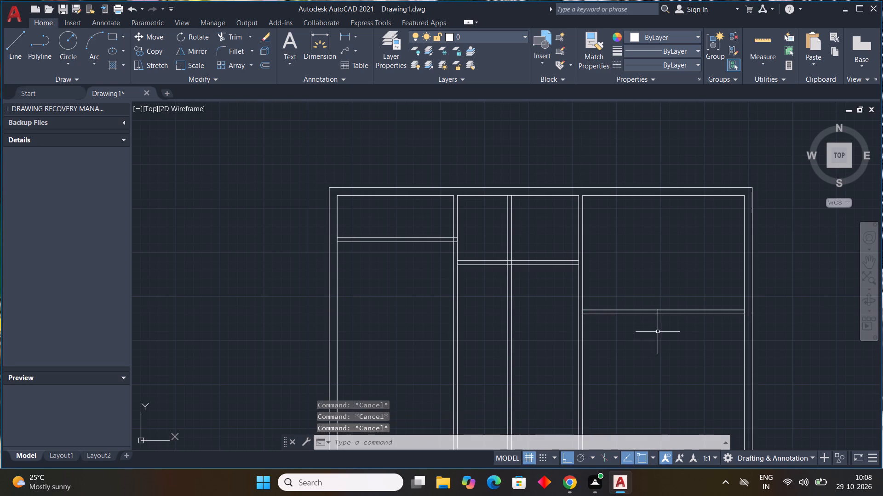
Stretch the left ends of both right-room horizontal partition lines to the third vertical partition's left line.
{"action": "left_click", "coordinate": [621, 309]}
{"action": "scroll", "coordinate": [622, 310], "scroll_direction": "up", "scroll_amount": 4}
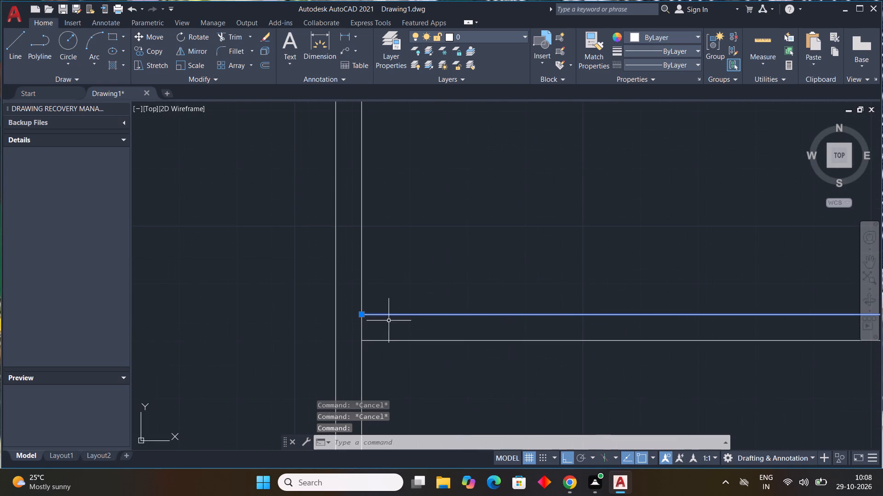
{"action": "left_click", "coordinate": [365, 315]}
{"action": "left_click", "coordinate": [362, 313]}
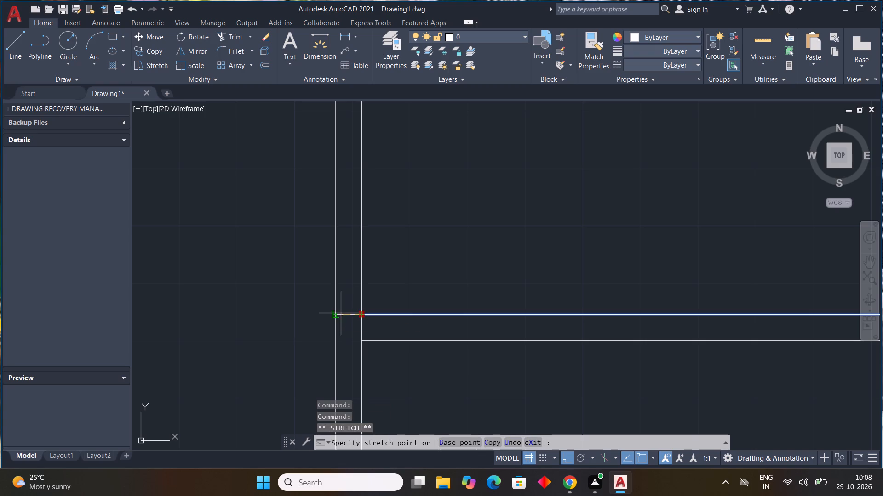
{"action": "left_click", "coordinate": [333, 314]}
{"action": "key", "text": "Escape"}
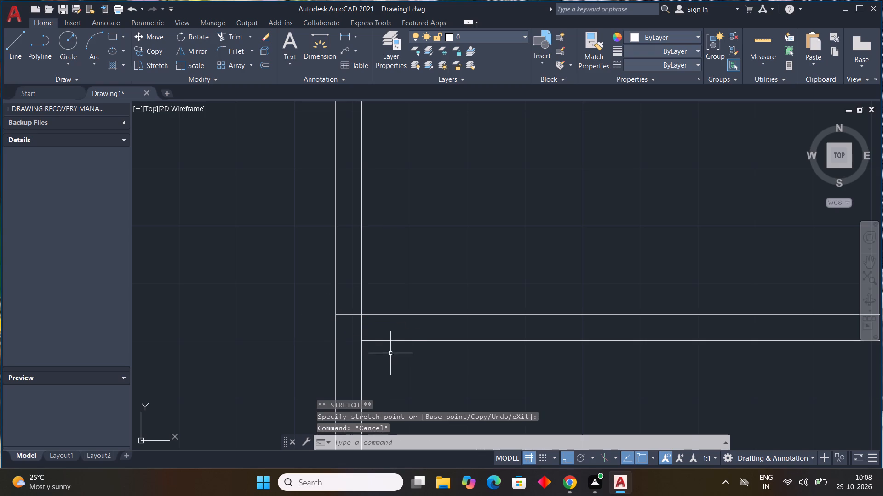
{"action": "left_click", "coordinate": [390, 342]}
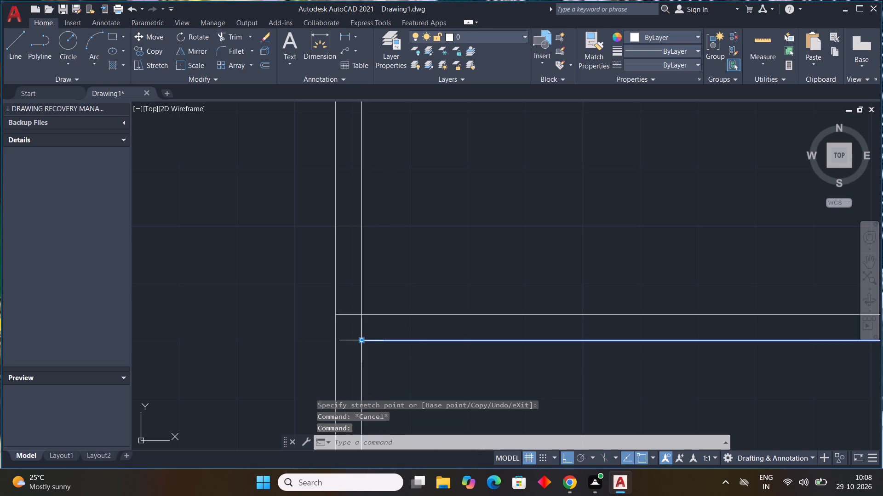
{"action": "left_click", "coordinate": [359, 341]}
{"action": "left_click", "coordinate": [338, 340]}
{"action": "key", "text": "Escape"}
{"action": "scroll", "coordinate": [431, 400], "scroll_direction": "down", "scroll_amount": 4}
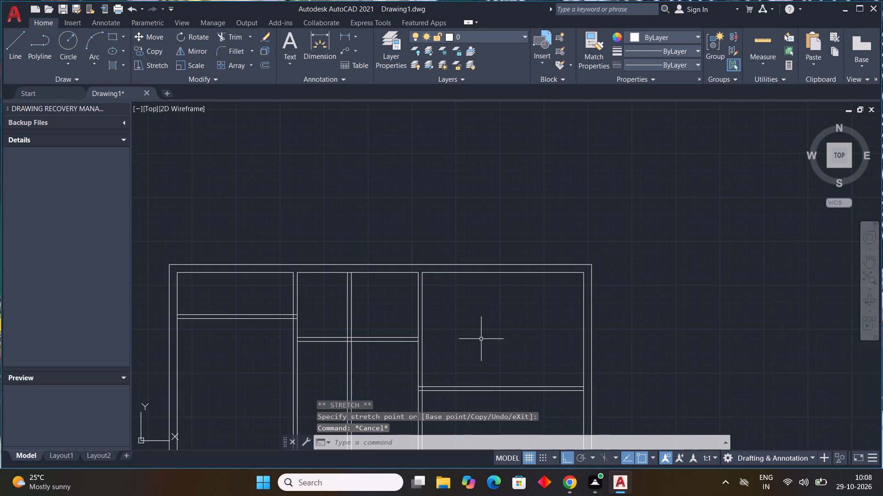
Check the right room's clear width along the top wall's inner line with a temporary dimension, without placing it.
{"action": "middle_click_drag", "start_coordinate": [482, 344], "coordinate": [579, 260]}
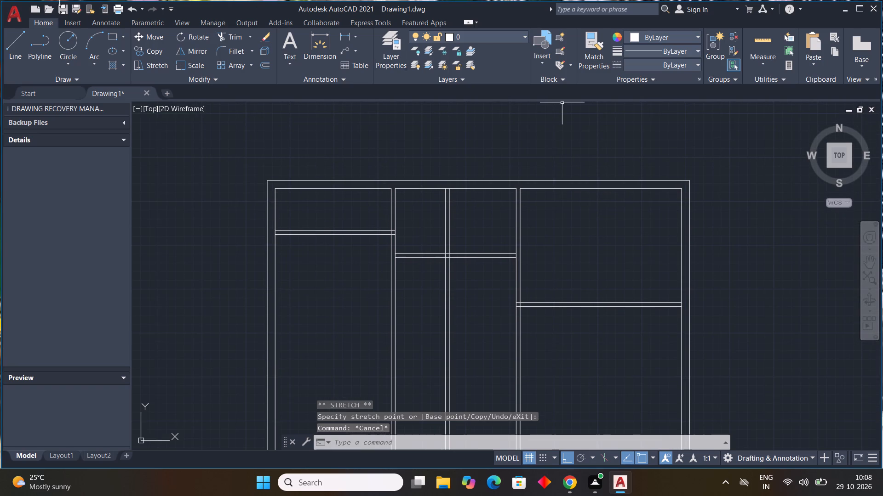
{"action": "left_click", "coordinate": [312, 50]}
{"action": "scroll", "coordinate": [591, 204], "scroll_direction": "up", "scroll_amount": 2}
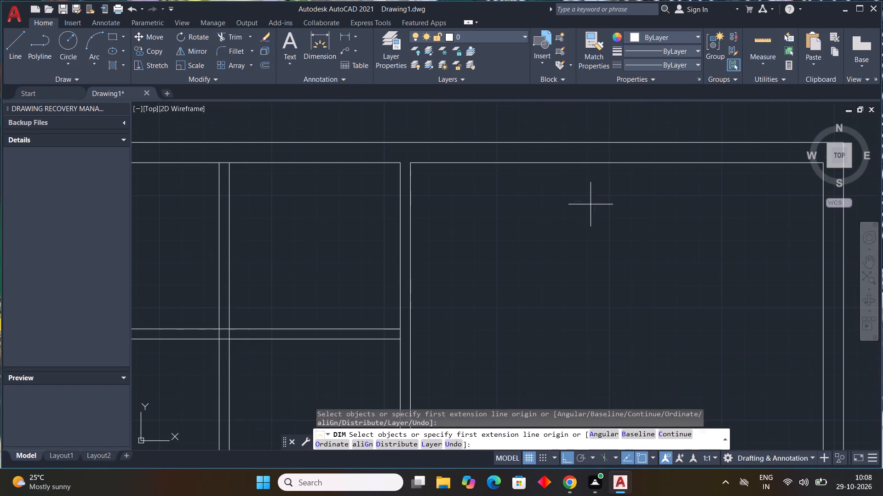
{"action": "left_click", "coordinate": [410, 163]}
{"action": "scroll", "coordinate": [564, 294], "scroll_direction": "down", "scroll_amount": 1}
{"action": "middle_click_drag", "start_coordinate": [563, 294], "coordinate": [532, 295]}
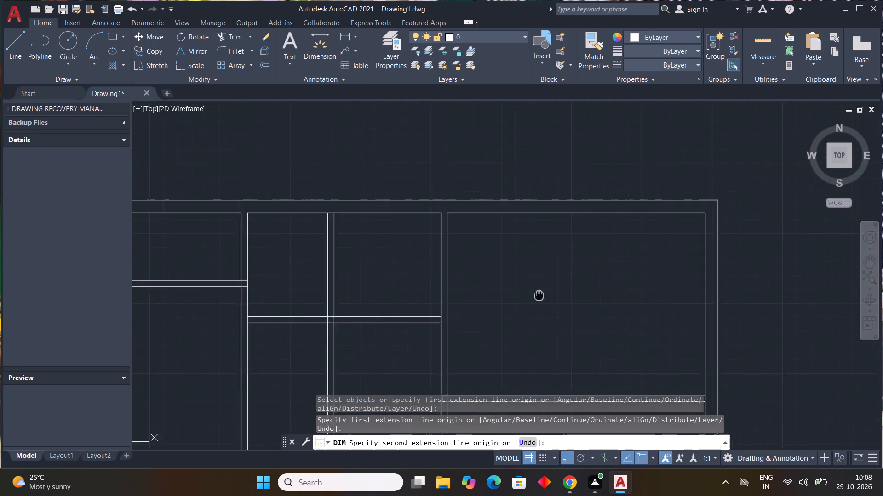
{"action": "scroll", "coordinate": [532, 295], "scroll_direction": "down", "scroll_amount": 1}
{"action": "middle_click_drag", "start_coordinate": [532, 295], "coordinate": [476, 285]}
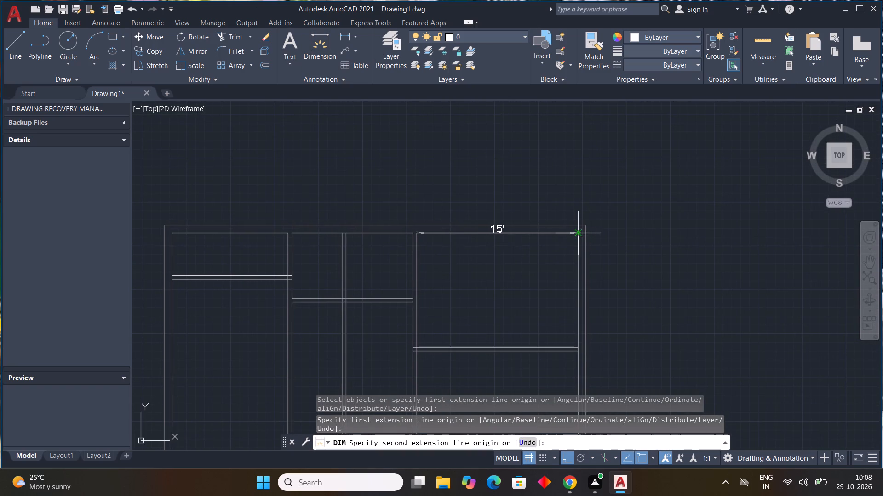
{"action": "scroll", "coordinate": [578, 235], "scroll_direction": "up", "scroll_amount": 3}
{"action": "scroll", "coordinate": [585, 225], "scroll_direction": "down", "scroll_amount": 3}
{"action": "scroll", "coordinate": [613, 252], "scroll_direction": "down", "scroll_amount": 2}
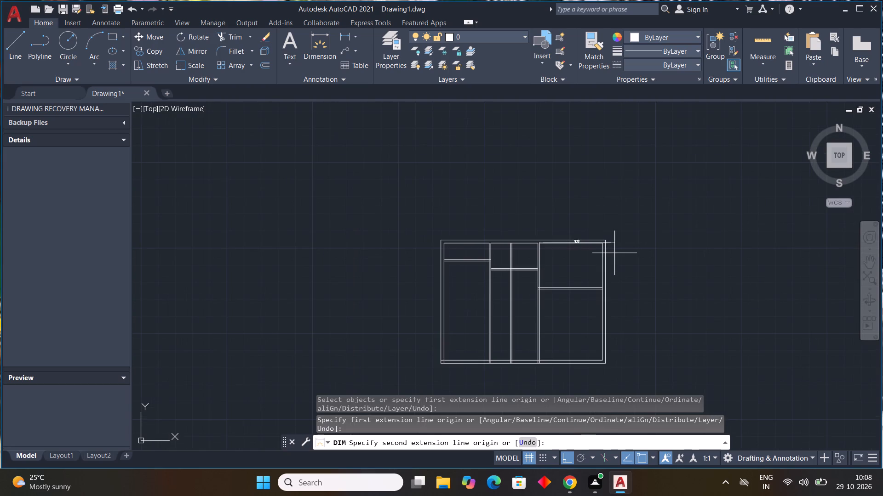
{"action": "key", "text": "Escape"}
{"action": "key", "text": "Escape"}
{"action": "key", "text": "Escape"}
{"action": "key", "text": "Escape"}
Check the left room's clear width along the top wall's inner line with a temporary dimension.
{"action": "scroll", "coordinate": [425, 214], "scroll_direction": "up", "scroll_amount": 2}
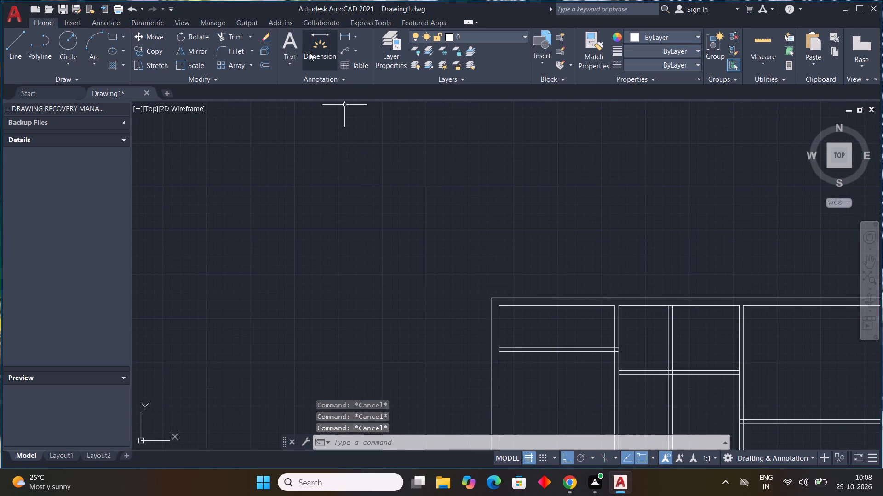
{"action": "left_click", "coordinate": [310, 52]}
{"action": "scroll", "coordinate": [494, 301], "scroll_direction": "up", "scroll_amount": 1}
{"action": "left_click_drag", "start_coordinate": [502, 308], "coordinate": [507, 310]}
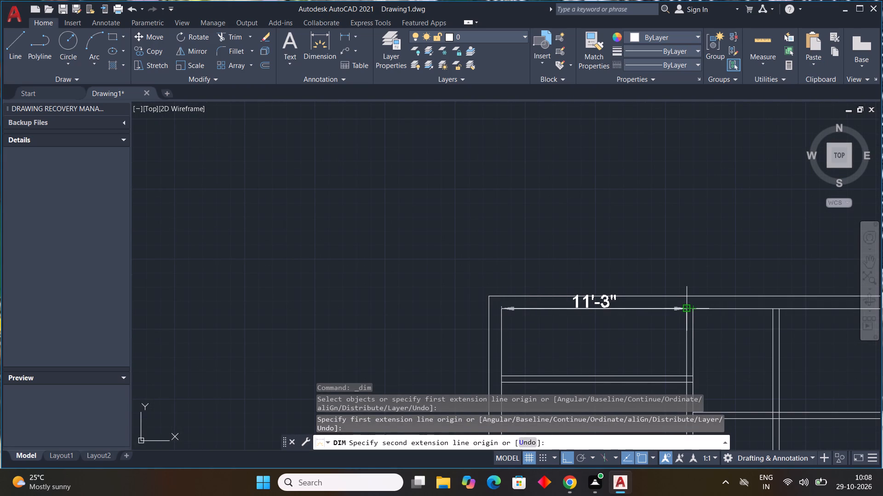
{"action": "key", "text": "Escape"}
Check the widths of the two middle rooms, on either side of the second vertical partition, with temporary dimensions.
{"action": "middle_click_drag", "start_coordinate": [716, 321], "coordinate": [457, 213]}
{"action": "left_click", "coordinate": [316, 46]}
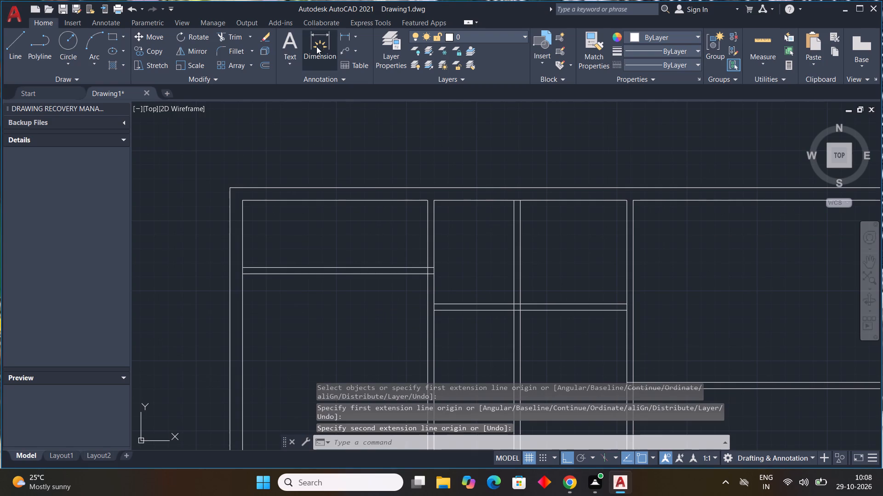
{"action": "left_click", "coordinate": [435, 199]}
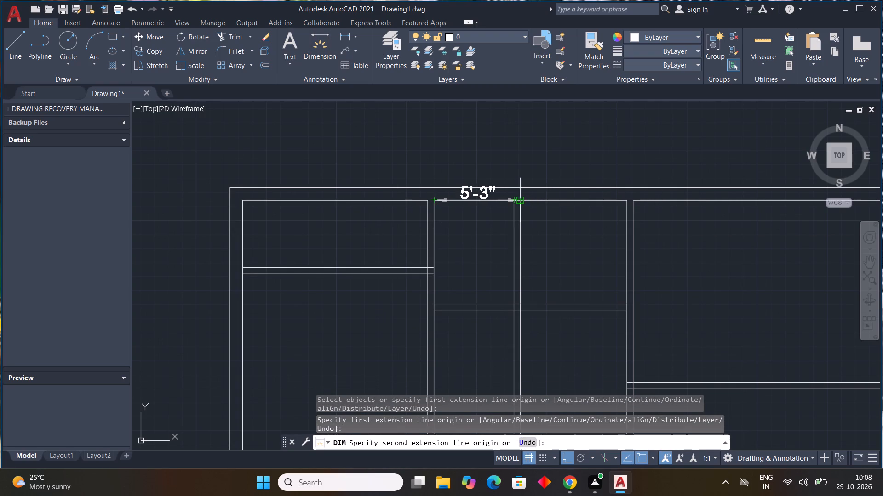
{"action": "key", "text": "Escape"}
{"action": "left_click", "coordinate": [316, 55]}
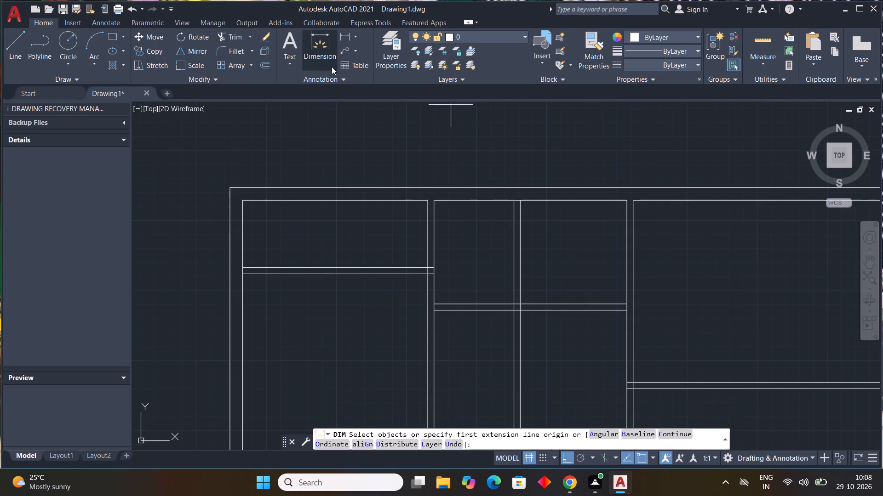
{"action": "left_click", "coordinate": [522, 201]}
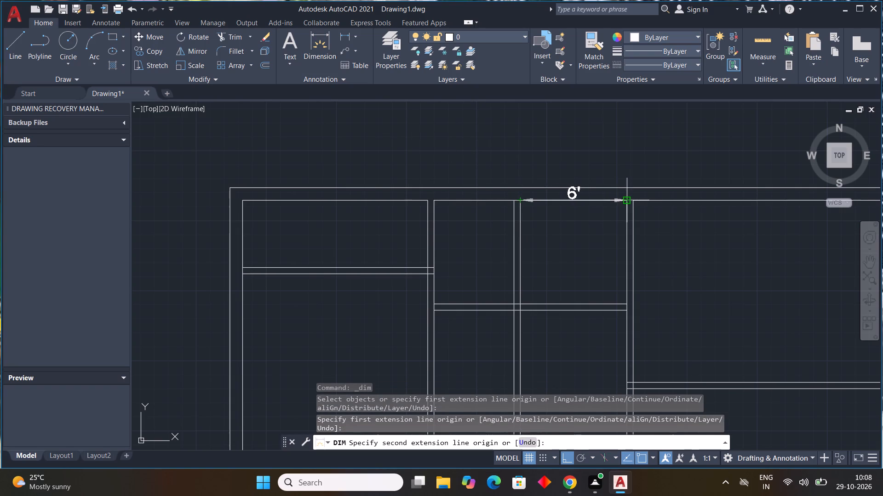
{"action": "key", "text": "Escape"}
{"action": "key", "text": "Escape"}
{"action": "key", "text": "Escape"}
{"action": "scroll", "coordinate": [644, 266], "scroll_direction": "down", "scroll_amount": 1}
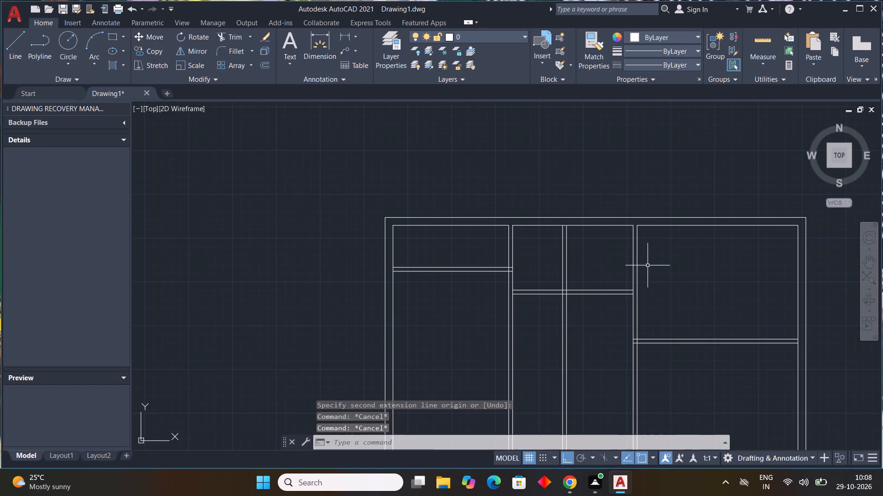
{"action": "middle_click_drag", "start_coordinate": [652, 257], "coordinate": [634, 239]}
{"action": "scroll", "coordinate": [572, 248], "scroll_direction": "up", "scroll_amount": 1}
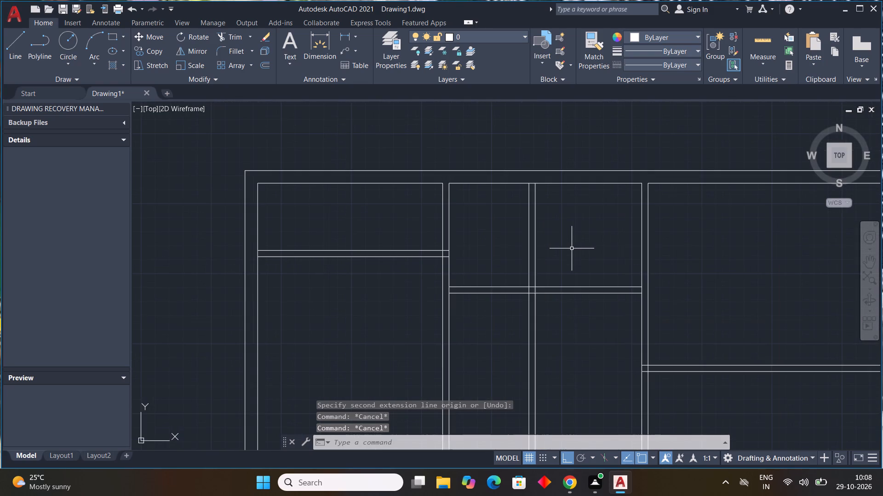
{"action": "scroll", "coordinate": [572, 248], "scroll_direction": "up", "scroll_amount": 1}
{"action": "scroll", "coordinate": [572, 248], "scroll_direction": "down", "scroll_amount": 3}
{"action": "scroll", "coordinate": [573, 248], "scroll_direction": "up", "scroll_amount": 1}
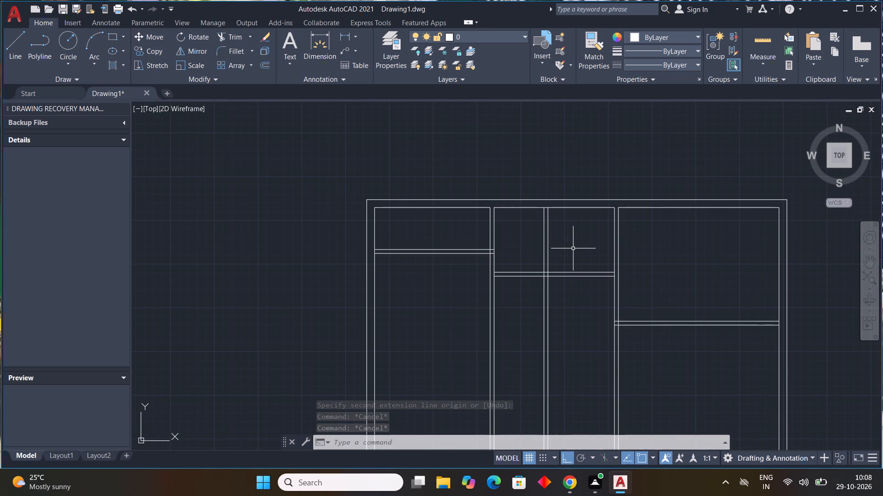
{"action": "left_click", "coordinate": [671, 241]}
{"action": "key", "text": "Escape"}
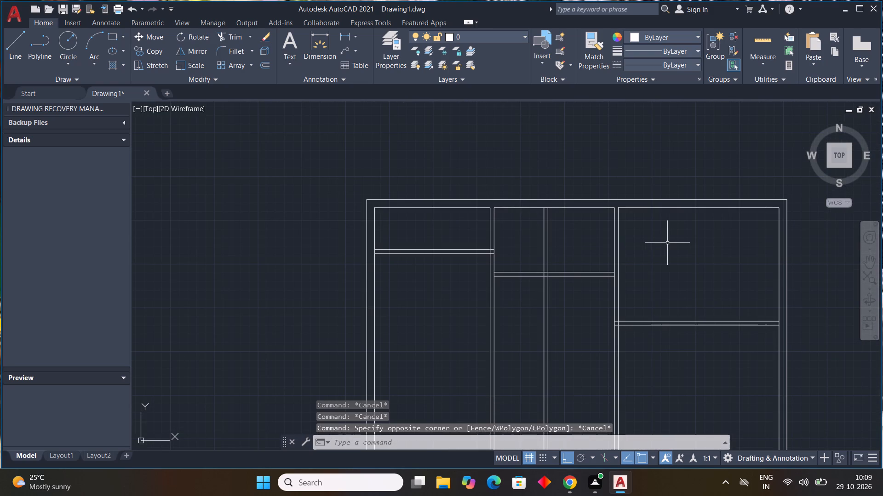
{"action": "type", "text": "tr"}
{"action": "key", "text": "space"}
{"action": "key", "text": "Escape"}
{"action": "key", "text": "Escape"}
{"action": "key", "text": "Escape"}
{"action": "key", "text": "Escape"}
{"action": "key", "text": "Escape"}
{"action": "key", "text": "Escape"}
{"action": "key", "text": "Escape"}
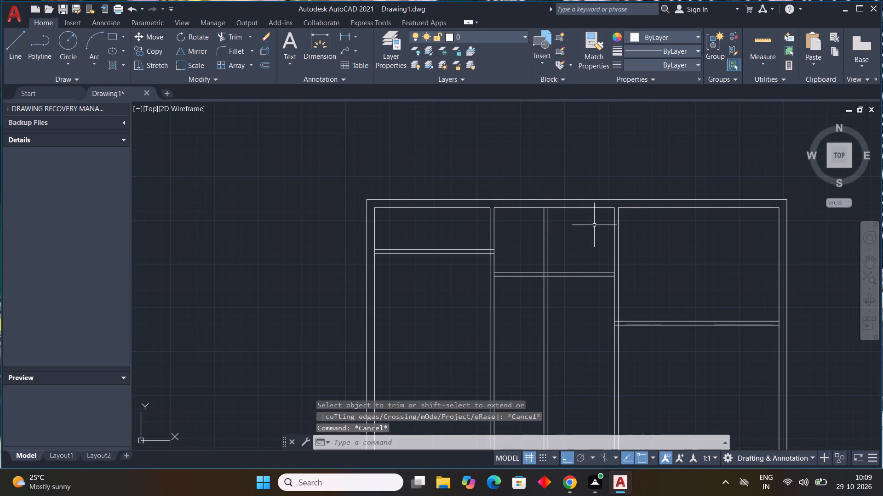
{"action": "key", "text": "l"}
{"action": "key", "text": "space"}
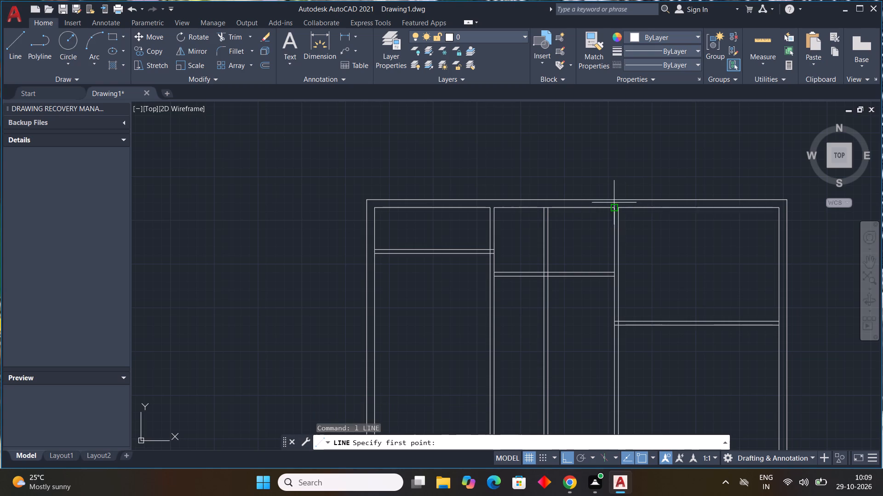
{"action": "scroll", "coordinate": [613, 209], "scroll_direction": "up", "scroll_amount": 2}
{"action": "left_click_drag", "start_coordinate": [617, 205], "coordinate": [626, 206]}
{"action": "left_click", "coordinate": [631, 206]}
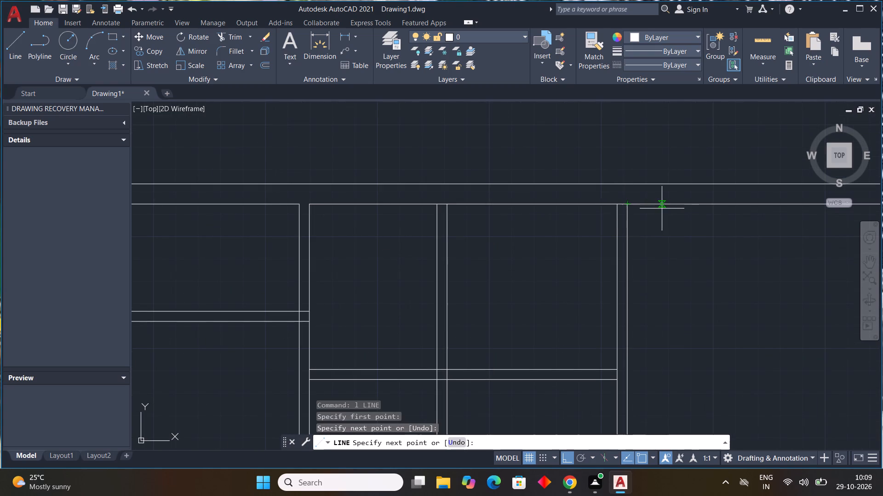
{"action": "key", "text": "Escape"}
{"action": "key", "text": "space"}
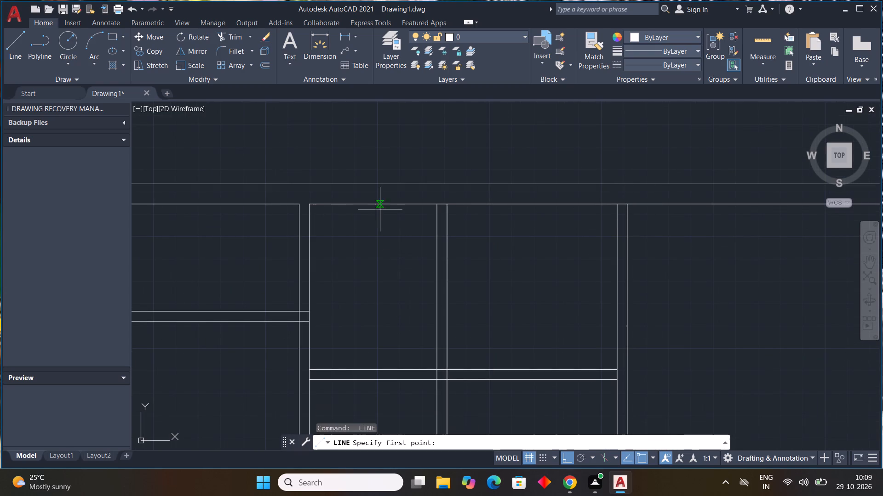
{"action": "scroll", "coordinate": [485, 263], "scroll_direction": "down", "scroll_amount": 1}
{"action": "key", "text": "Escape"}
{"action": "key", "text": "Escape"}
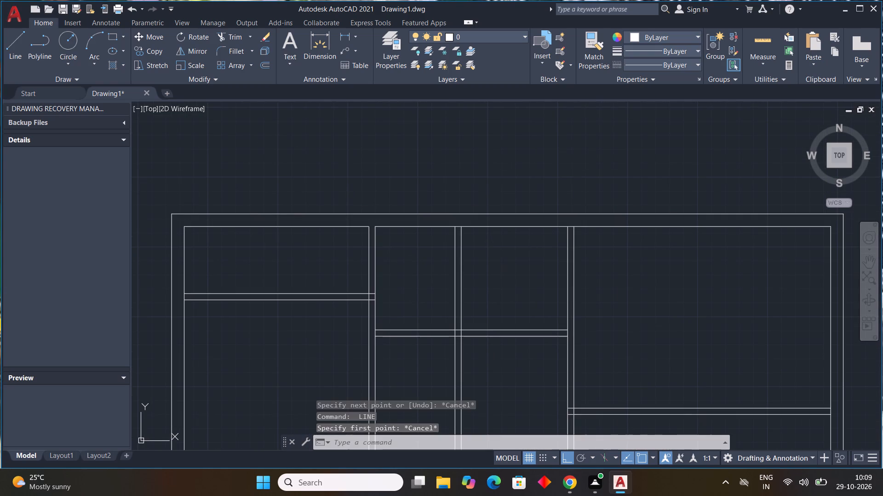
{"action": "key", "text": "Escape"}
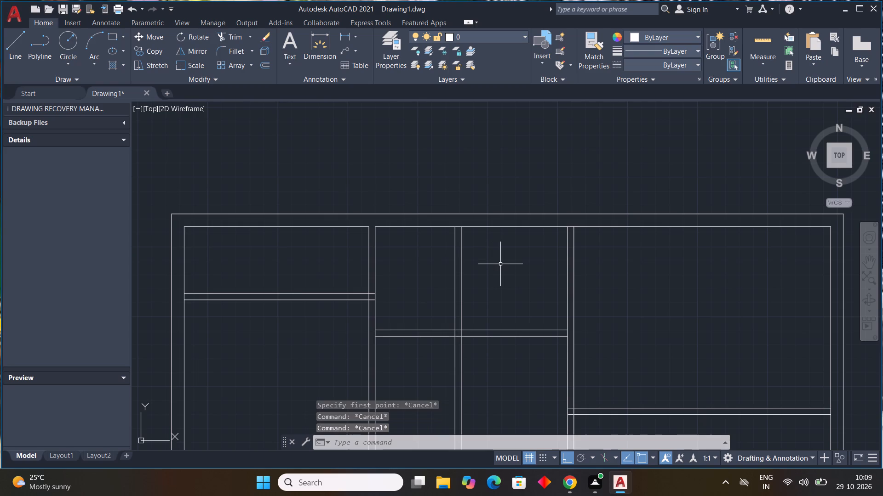
Trim away both lines of the second and third vertical partitions, above and below the horizontal partitions they cross.
{"action": "type", "text": "tr"}
{"action": "key", "text": "space"}
{"action": "left_click_drag", "start_coordinate": [501, 264], "coordinate": [500, 264]}
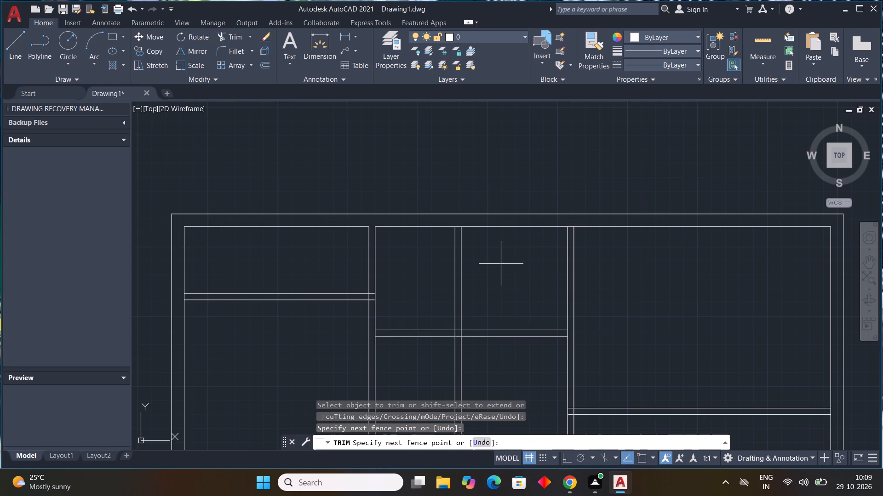
{"action": "left_click_drag", "start_coordinate": [500, 264], "coordinate": [431, 269]}
{"action": "scroll", "coordinate": [493, 361], "scroll_direction": "down", "scroll_amount": 1}
{"action": "middle_click_drag", "start_coordinate": [493, 357], "coordinate": [524, 286]}
{"action": "left_click_drag", "start_coordinate": [522, 314], "coordinate": [491, 330]}
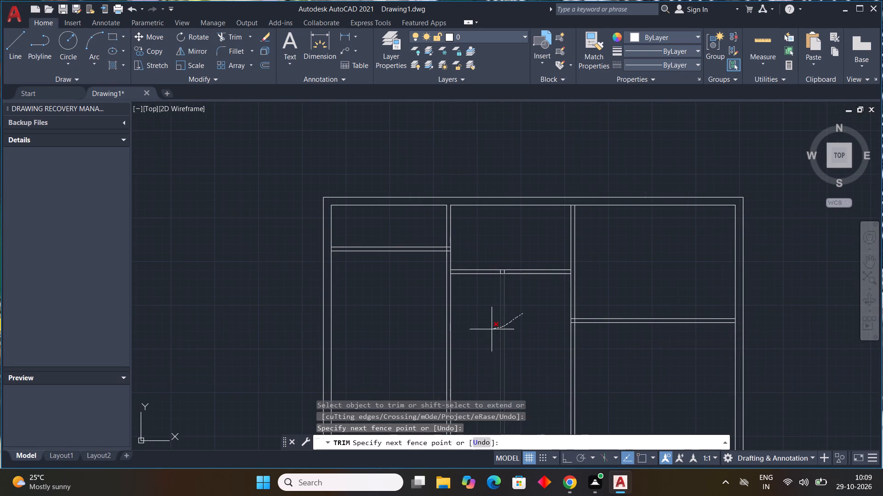
{"action": "left_click_drag", "start_coordinate": [491, 330], "coordinate": [480, 331]}
{"action": "left_click_drag", "start_coordinate": [596, 238], "coordinate": [556, 237]}
{"action": "left_click_drag", "start_coordinate": [603, 363], "coordinate": [602, 363]}
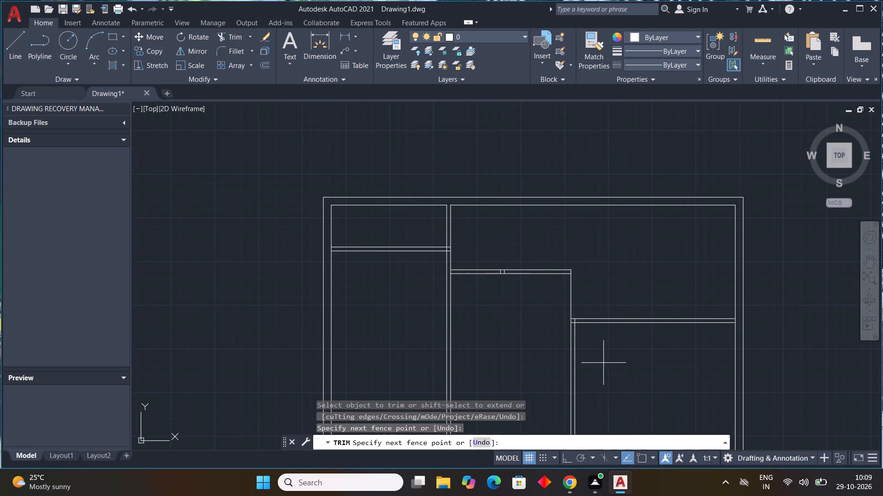
{"action": "left_click_drag", "start_coordinate": [602, 363], "coordinate": [524, 364]}
{"action": "left_click_drag", "start_coordinate": [580, 294], "coordinate": [536, 300]}
Trim the leftover stubs of the second vertical partition from between the middle horizontal partition's lines.
{"action": "scroll", "coordinate": [503, 270], "scroll_direction": "up", "scroll_amount": 2}
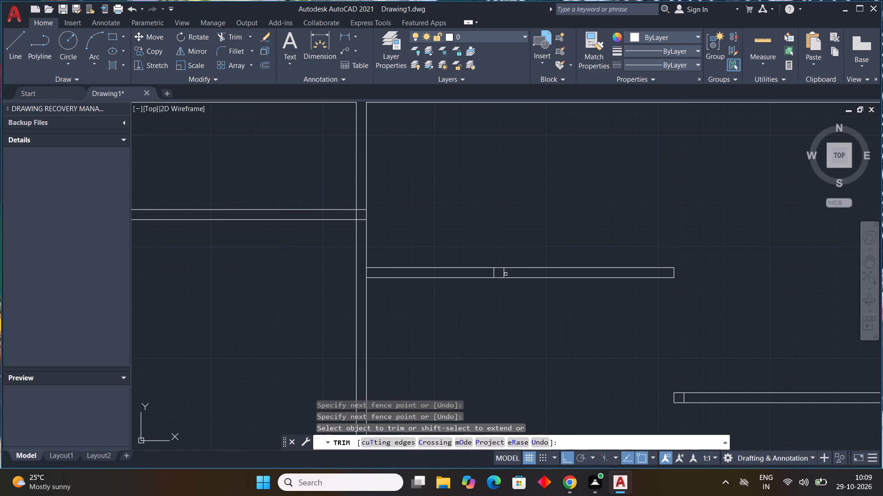
{"action": "left_click_drag", "start_coordinate": [512, 274], "coordinate": [483, 274]}
{"action": "scroll", "coordinate": [596, 319], "scroll_direction": "down", "scroll_amount": 2}
{"action": "key", "text": "Escape"}
{"action": "key", "text": "Escape"}
{"action": "key", "text": "Escape"}
{"action": "key", "text": "Escape"}
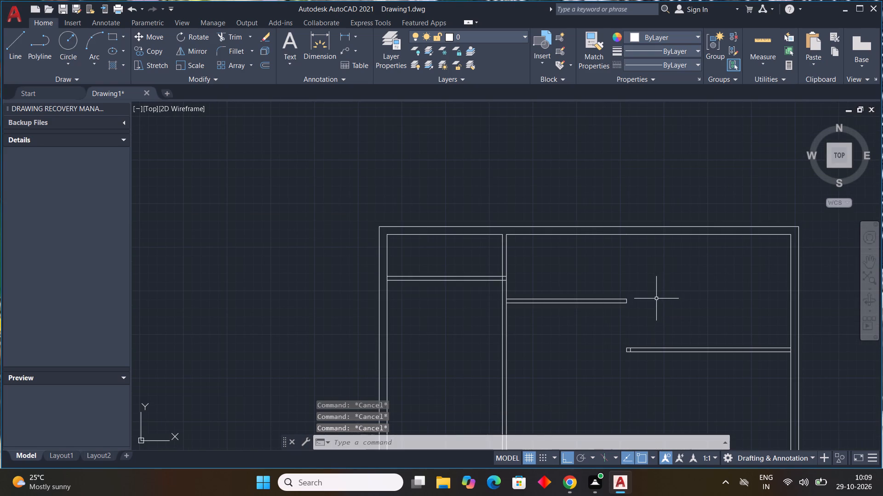
{"action": "key", "text": "Escape"}
{"action": "key", "text": "Escape"}
{"action": "key", "text": "Escape"}
{"action": "key", "text": "Escape"}
{"action": "key", "text": "Escape"}
{"action": "key", "text": "Escape"}
{"action": "key", "text": "Escape"}
{"action": "key", "text": "Escape"}
{"action": "key", "text": "Escape"}
{"action": "key", "text": "Escape"}
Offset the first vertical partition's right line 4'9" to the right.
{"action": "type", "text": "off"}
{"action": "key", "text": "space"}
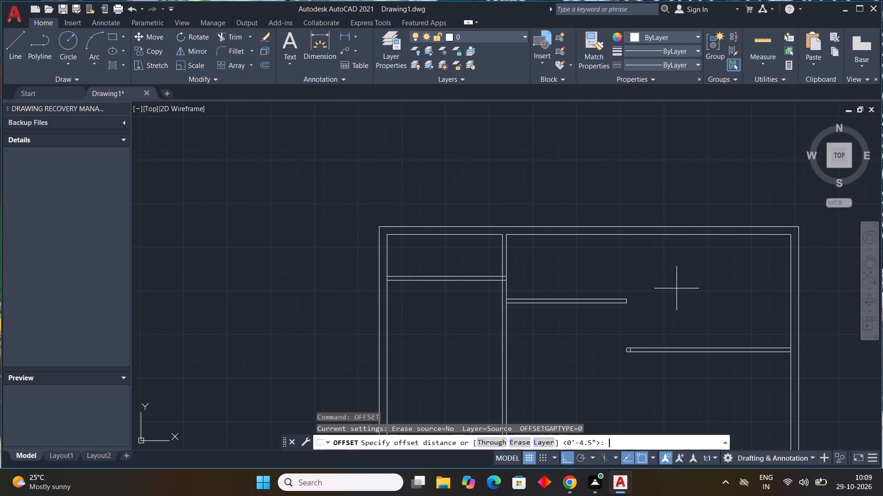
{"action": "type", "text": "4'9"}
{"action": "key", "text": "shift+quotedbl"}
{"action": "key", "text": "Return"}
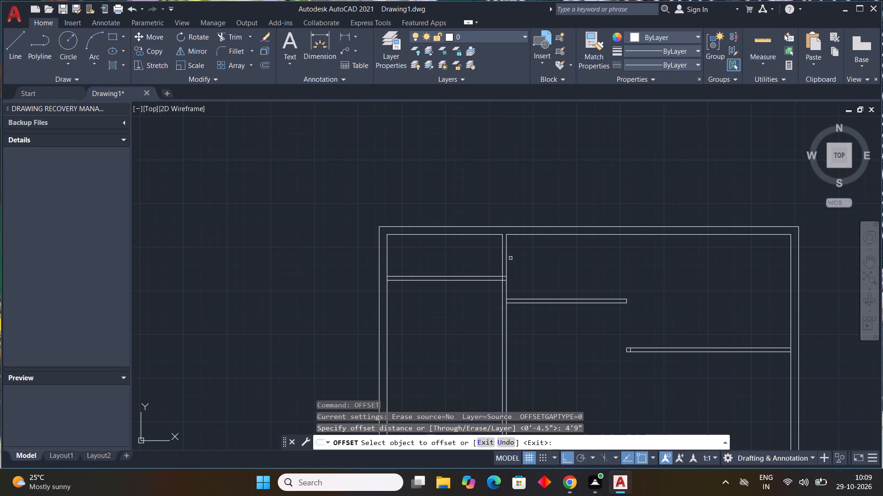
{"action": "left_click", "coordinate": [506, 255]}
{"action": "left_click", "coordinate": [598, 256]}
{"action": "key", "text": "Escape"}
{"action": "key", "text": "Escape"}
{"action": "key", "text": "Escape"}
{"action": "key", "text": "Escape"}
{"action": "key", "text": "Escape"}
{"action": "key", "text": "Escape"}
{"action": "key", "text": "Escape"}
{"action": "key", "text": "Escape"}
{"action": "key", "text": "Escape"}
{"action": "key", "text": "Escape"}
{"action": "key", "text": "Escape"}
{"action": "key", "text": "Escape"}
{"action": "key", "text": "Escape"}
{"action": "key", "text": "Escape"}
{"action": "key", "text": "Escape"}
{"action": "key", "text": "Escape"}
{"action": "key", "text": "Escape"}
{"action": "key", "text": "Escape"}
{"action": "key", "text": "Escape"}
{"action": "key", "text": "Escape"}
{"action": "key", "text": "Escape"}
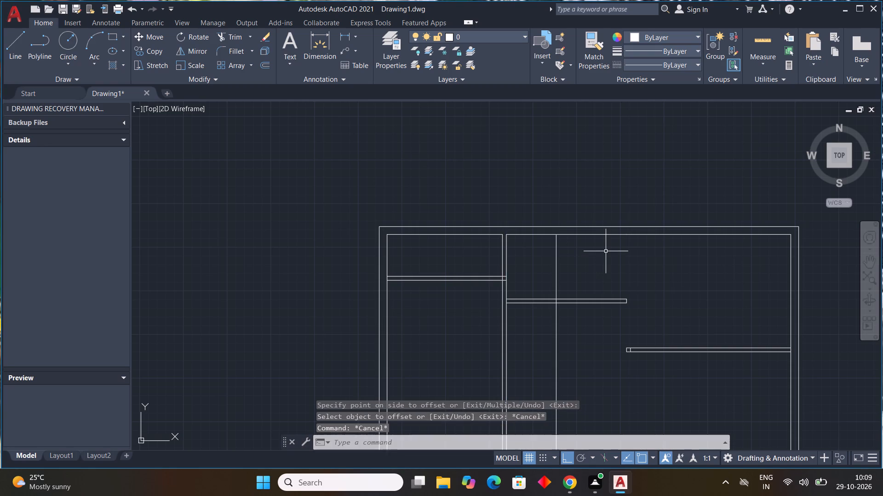
Check the clear width between the first vertical partition and the offset line with a temporary dimension, without placing it.
{"action": "left_click", "coordinate": [325, 52]}
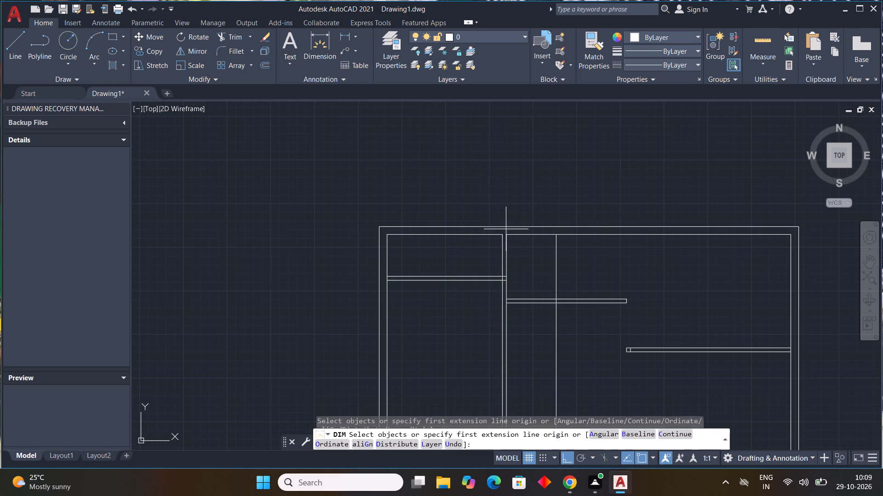
{"action": "left_click", "coordinate": [508, 235]}
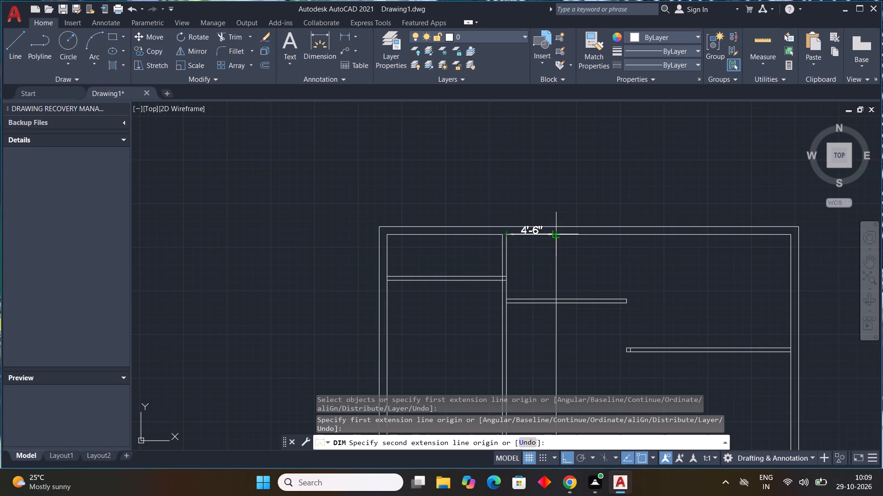
{"action": "scroll", "coordinate": [557, 233], "scroll_direction": "up", "scroll_amount": 2}
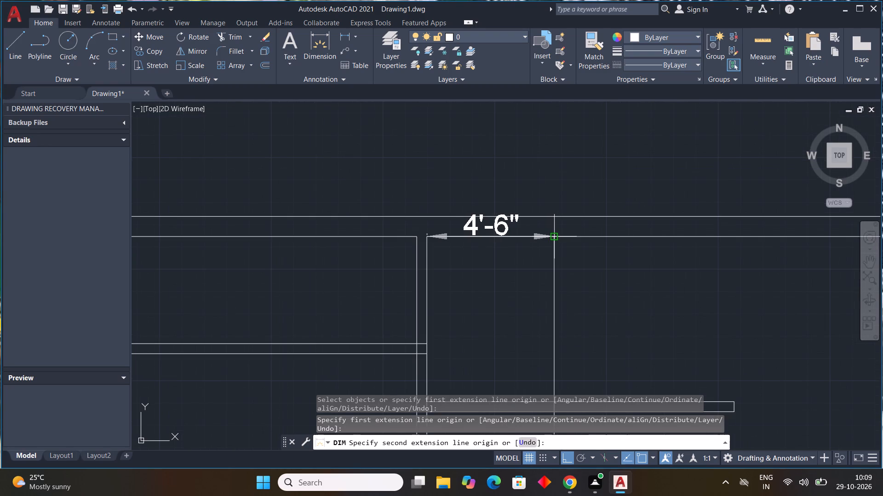
{"action": "key", "text": "Escape"}
{"action": "key", "text": "Escape"}
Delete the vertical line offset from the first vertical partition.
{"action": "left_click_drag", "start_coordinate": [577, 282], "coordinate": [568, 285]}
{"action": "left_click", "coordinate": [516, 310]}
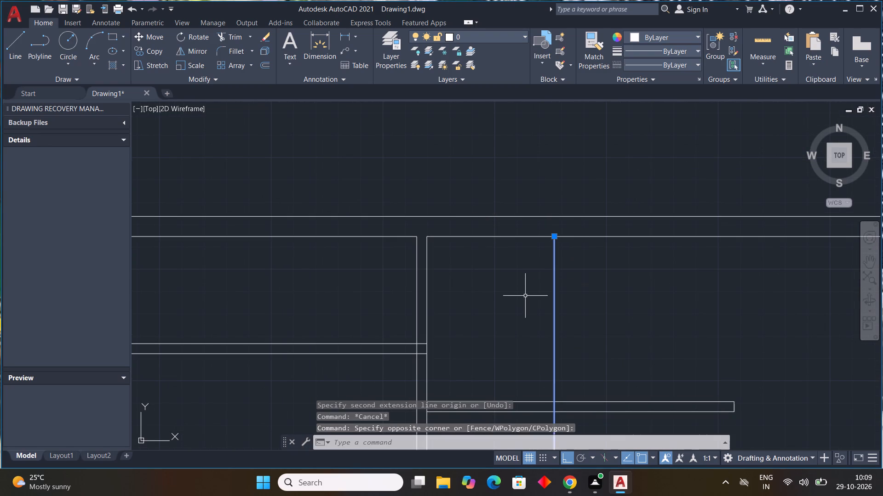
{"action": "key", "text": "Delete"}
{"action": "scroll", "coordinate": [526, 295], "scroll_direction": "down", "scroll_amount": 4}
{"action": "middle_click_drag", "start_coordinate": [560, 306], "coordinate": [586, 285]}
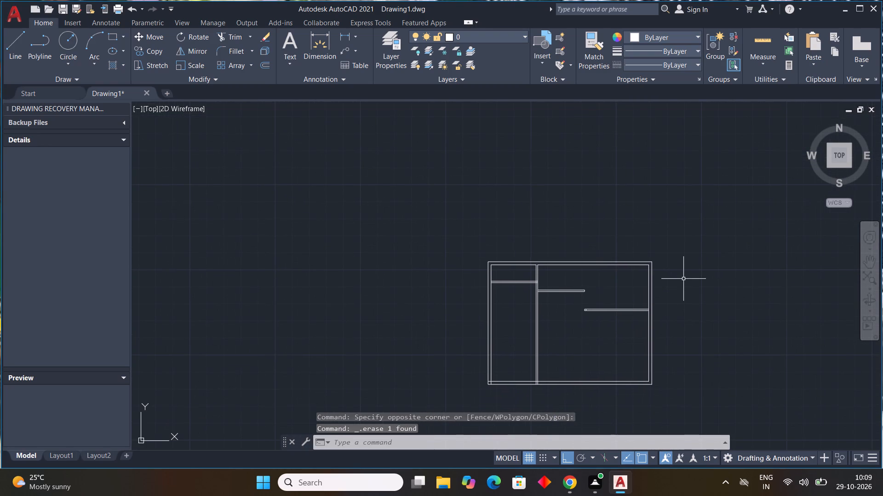
Offset the first vertical partition's right line 4'9" to the right for the second partition's left line.
{"action": "type", "text": "off"}
{"action": "key", "text": "space"}
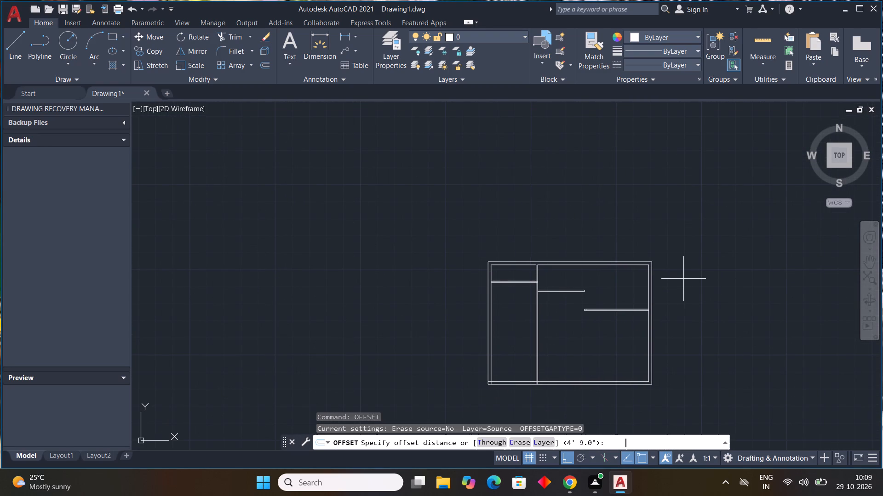
{"action": "type", "text": "4'9"}
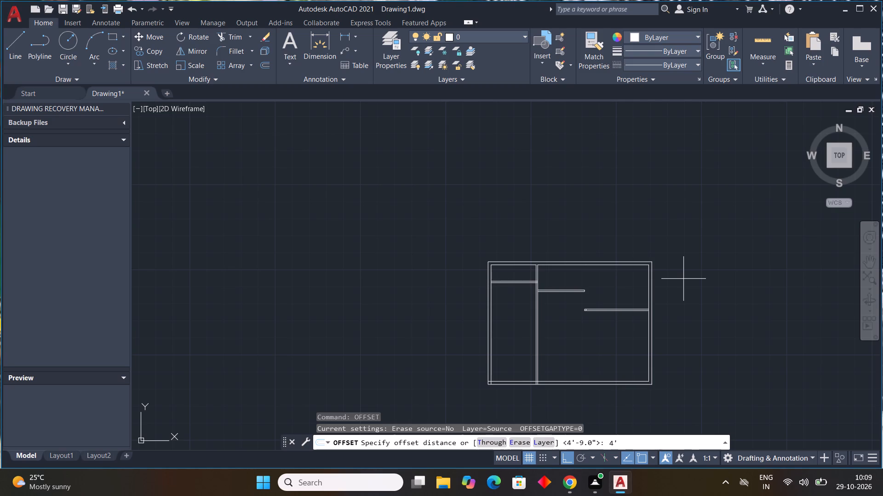
{"action": "key", "text": "shift+quotedbl"}
{"action": "key", "text": "Return"}
{"action": "left_click", "coordinate": [536, 277]}
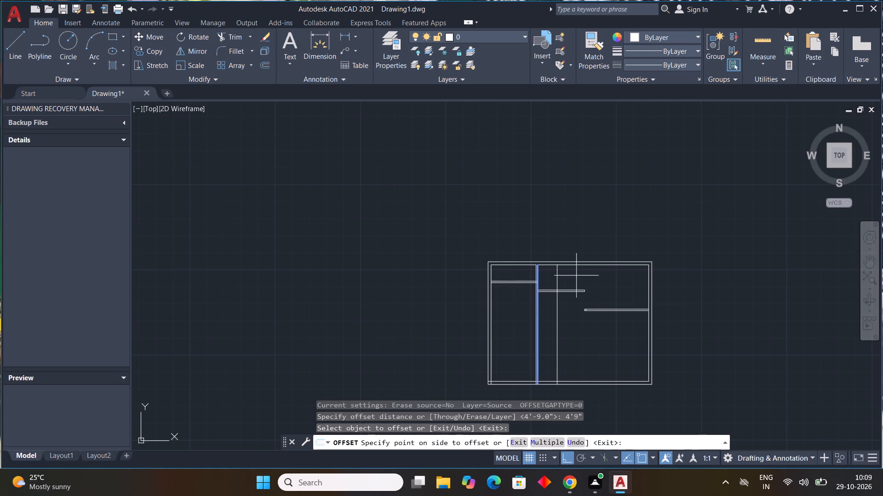
{"action": "left_click", "coordinate": [622, 283]}
{"action": "key", "text": "grave"}
{"action": "key", "text": "Escape"}
{"action": "key", "text": "Escape"}
{"action": "key", "text": "Escape"}
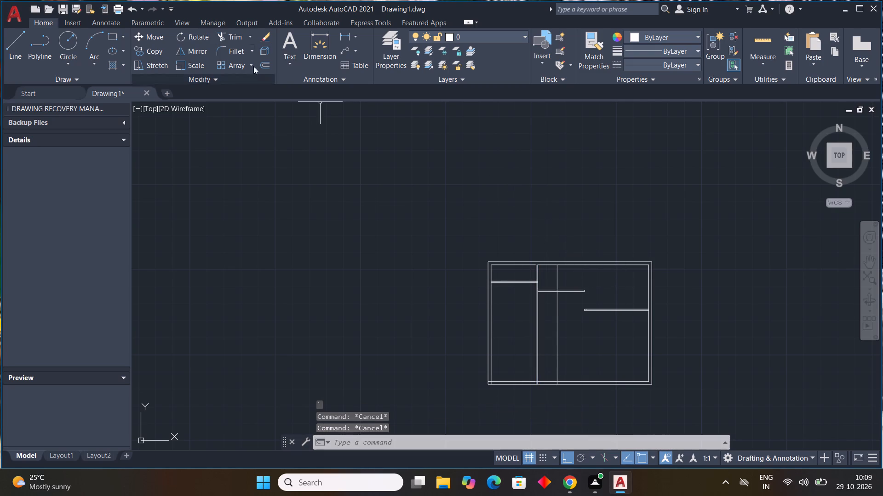
Check the spacing from the first vertical partition to the offset line with a temporary dimension, without placing it.
{"action": "left_click", "coordinate": [310, 42]}
{"action": "scroll", "coordinate": [555, 273], "scroll_direction": "up", "scroll_amount": 4}
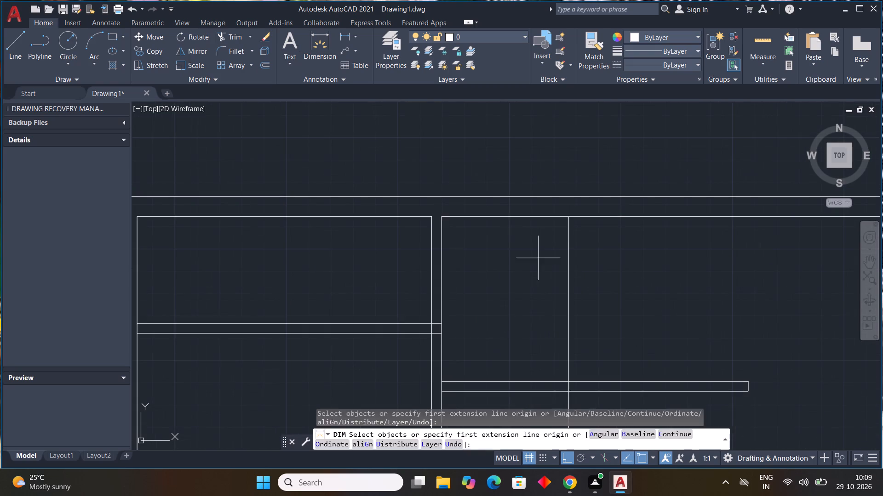
{"action": "left_click", "coordinate": [443, 216]}
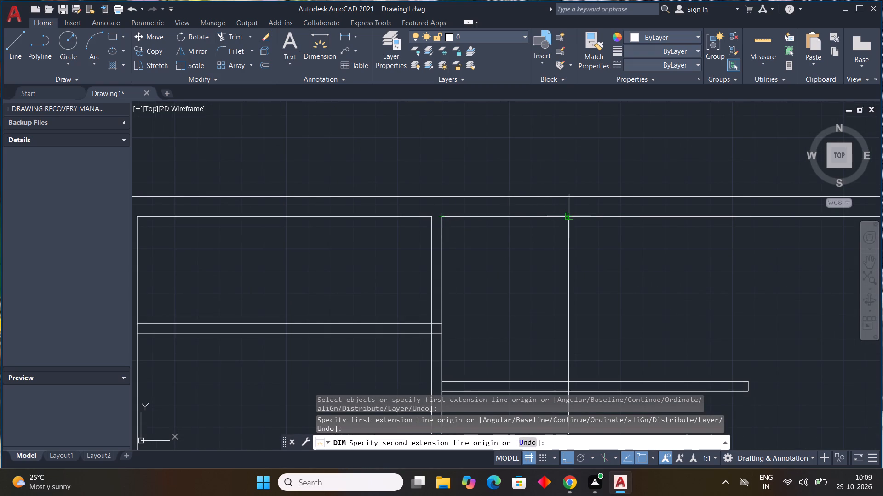
{"action": "key", "text": "Escape"}
{"action": "scroll", "coordinate": [607, 227], "scroll_direction": "down", "scroll_amount": 3}
{"action": "middle_click_drag", "start_coordinate": [640, 250], "coordinate": [619, 214]}
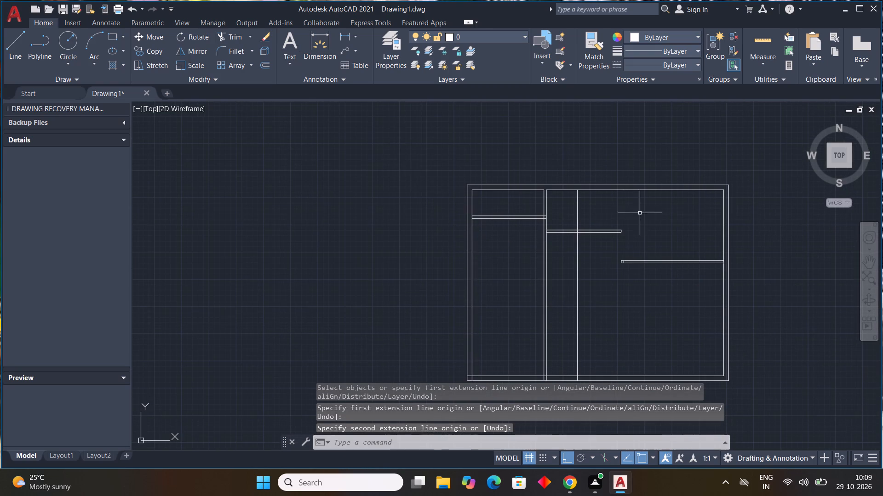
Offset the second vertical partition's left line 4.5" to the right to give the partition its thickness.
{"action": "type", "text": "off"}
{"action": "key", "text": "space"}
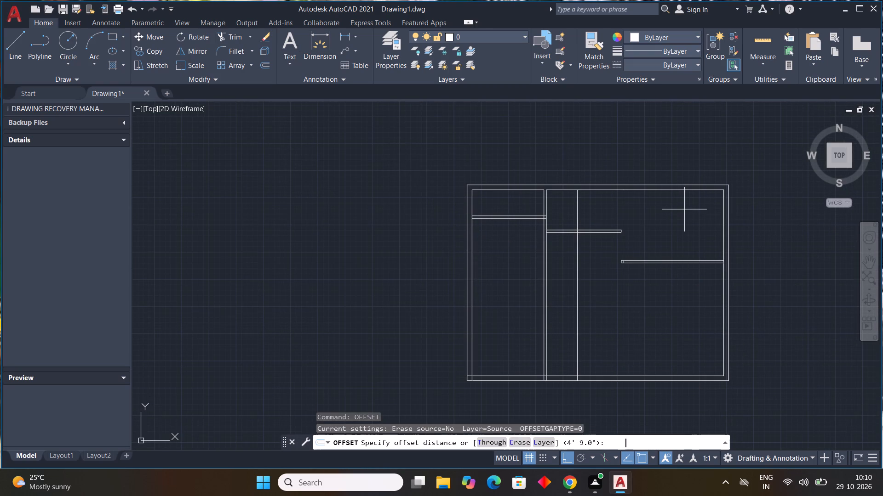
{"action": "type", "text": "4.5\""}
{"action": "key", "text": "Return"}
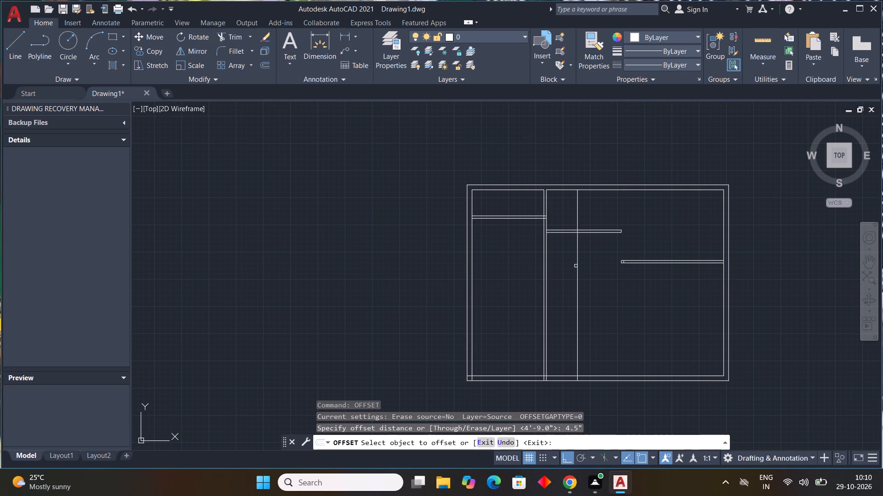
{"action": "left_click", "coordinate": [578, 264]}
{"action": "left_click", "coordinate": [622, 270]}
{"action": "key", "text": "Escape"}
{"action": "key", "text": "Escape"}
{"action": "key", "text": "Escape"}
{"action": "key", "text": "Escape"}
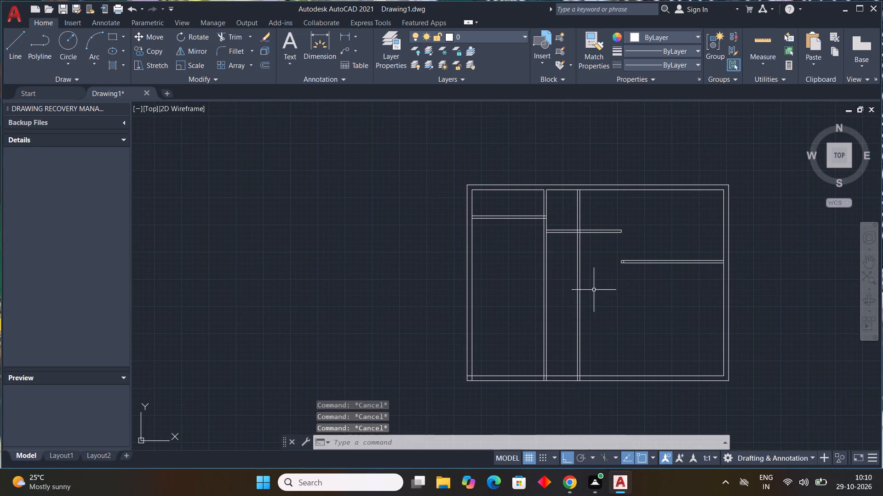
{"action": "key", "text": "Escape"}
{"action": "key", "text": "Escape"}
Offset the second vertical partition's right line 6'4" to the right for the third partition's left line.
{"action": "type", "text": "off"}
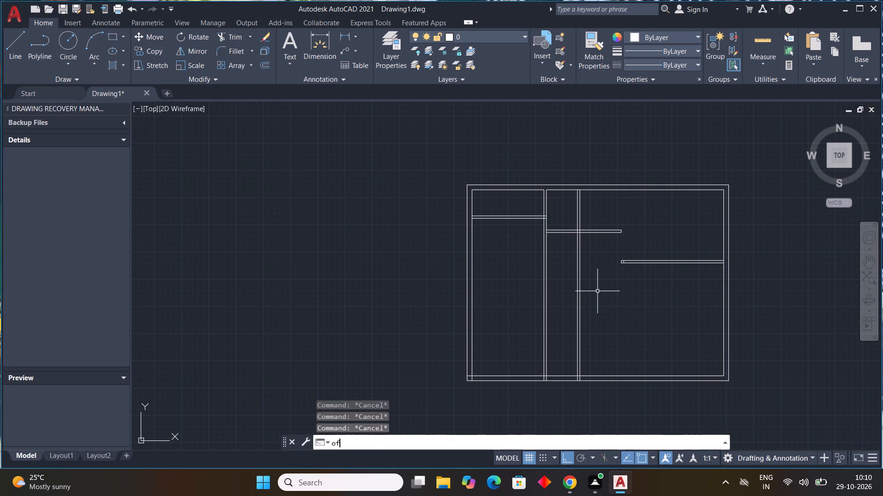
{"action": "key", "text": "space"}
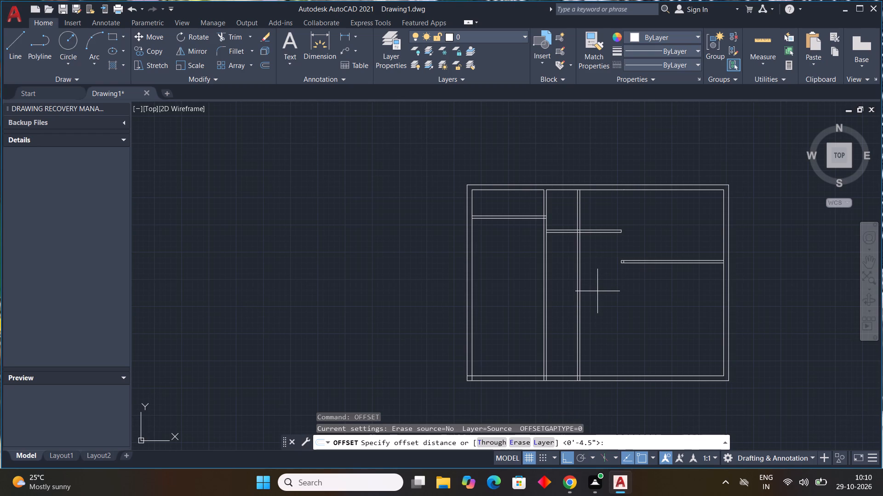
{"action": "type", "text": "6'4\""}
{"action": "key", "text": "Return"}
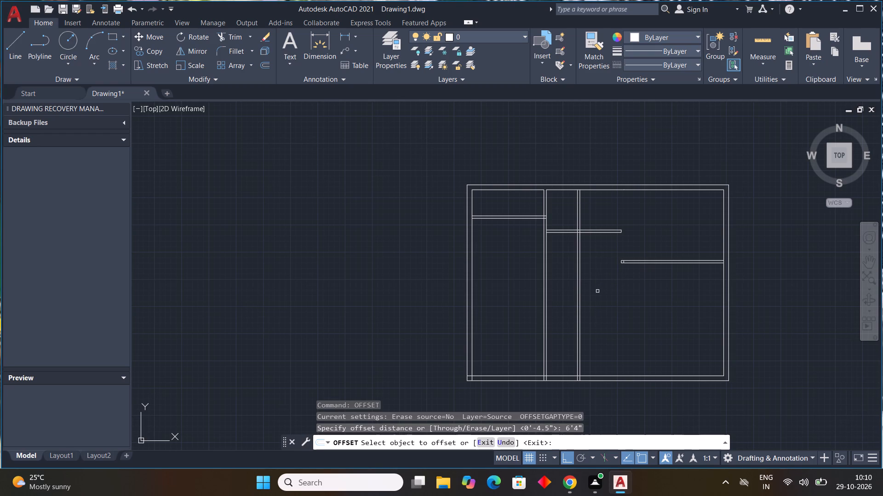
{"action": "left_click", "coordinate": [581, 261]}
{"action": "left_click", "coordinate": [587, 260]}
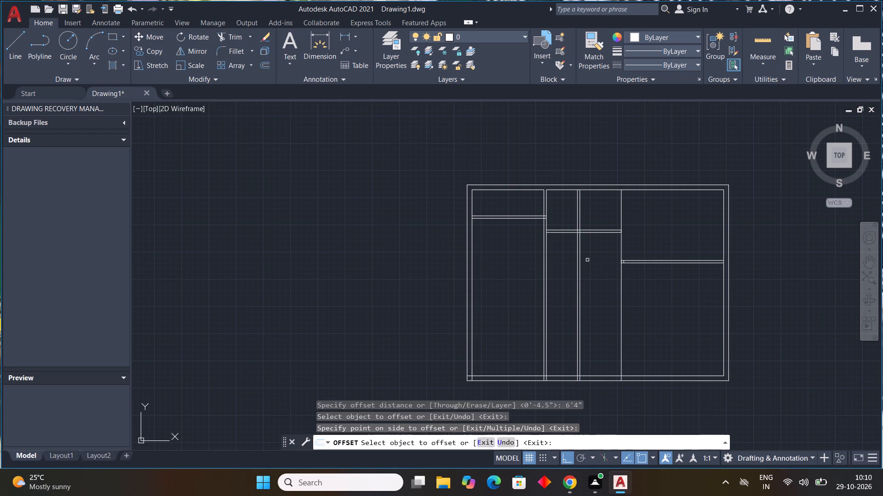
{"action": "key", "text": "Escape"}
{"action": "key", "text": "Escape"}
{"action": "key", "text": "Escape"}
{"action": "key", "text": "Escape"}
{"action": "key", "text": "Escape"}
{"action": "key", "text": "Escape"}
{"action": "key", "text": "Escape"}
{"action": "key", "text": "Escape"}
{"action": "key", "text": "Escape"}
{"action": "key", "text": "Escape"}
{"action": "key", "text": "Escape"}
{"action": "key", "text": "Escape"}
{"action": "key", "text": "Escape"}
{"action": "key", "text": "Escape"}
{"action": "key", "text": "Escape"}
{"action": "key", "text": "Escape"}
Offset the third vertical partition's left line 4.5" to the right to give the partition its thickness.
{"action": "key", "text": "space"}
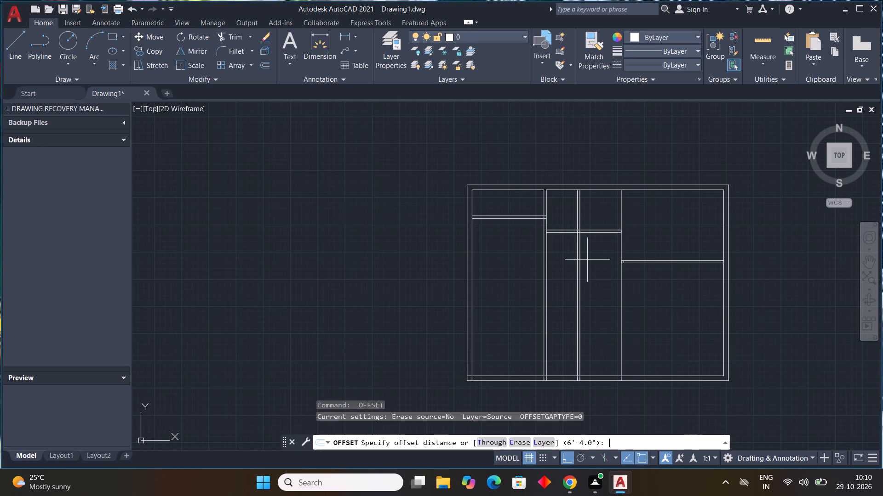
{"action": "type", "text": "4.5\""}
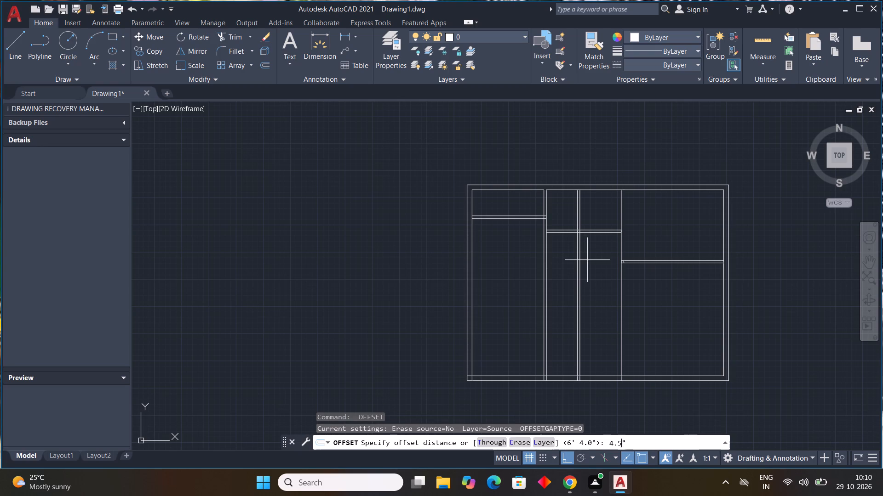
{"action": "key", "text": "Return"}
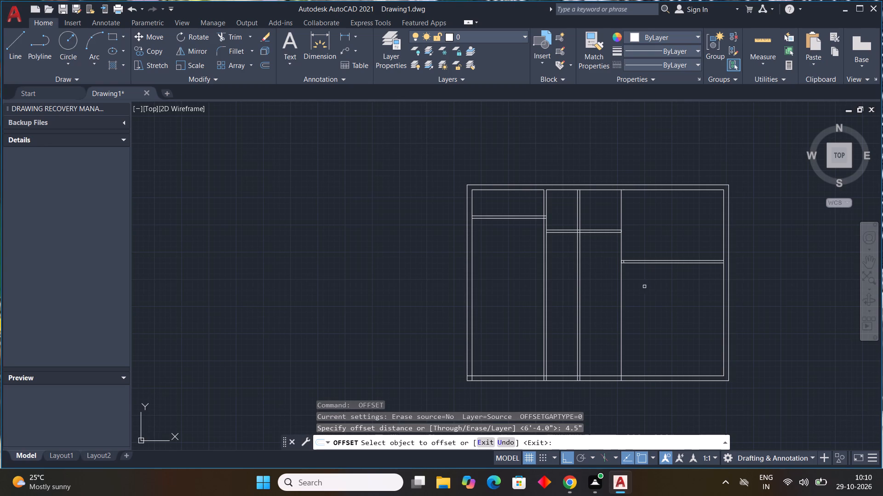
{"action": "left_click_drag", "start_coordinate": [620, 287], "coordinate": [633, 291]}
{"action": "left_click", "coordinate": [638, 291]}
{"action": "key", "text": "Escape"}
Delete the leftover short closing line near the west end of the easternmost room's horizontal partition.
{"action": "scroll", "coordinate": [631, 265], "scroll_direction": "up", "scroll_amount": 5}
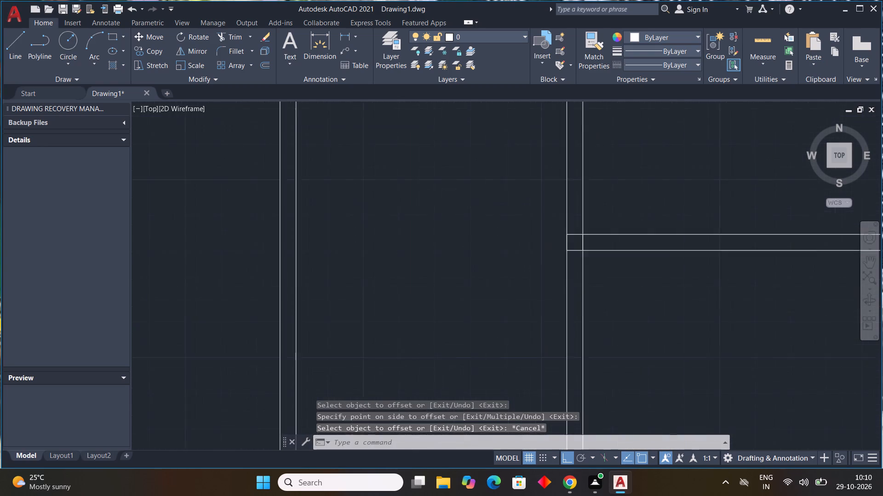
{"action": "left_click", "coordinate": [555, 233]}
{"action": "key", "text": "Delete"}
{"action": "scroll", "coordinate": [528, 239], "scroll_direction": "down", "scroll_amount": 3}
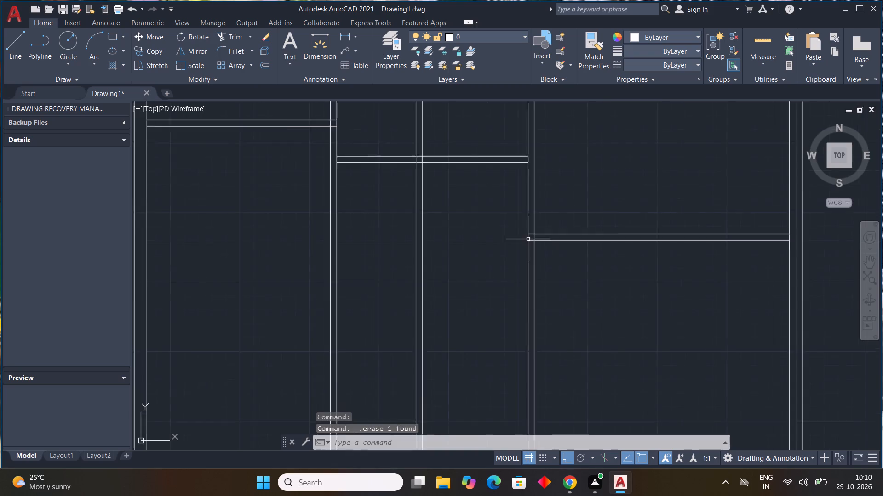
{"action": "scroll", "coordinate": [528, 239], "scroll_direction": "down", "scroll_amount": 1}
{"action": "middle_click_drag", "start_coordinate": [567, 199], "coordinate": [619, 285]}
{"action": "key", "text": "Escape"}
{"action": "key", "text": "Escape"}
{"action": "key", "text": "Escape"}
{"action": "key", "text": "Escape"}
{"action": "key", "text": "Escape"}
{"action": "key", "text": "Escape"}
{"action": "key", "text": "Escape"}
{"action": "key", "text": "Escape"}
{"action": "key", "text": "Escape"}
{"action": "key", "text": "Escape"}
{"action": "key", "text": "Escape"}
{"action": "key", "text": "Escape"}
{"action": "key", "text": "Escape"}
{"action": "key", "text": "Escape"}
{"action": "key", "text": "Escape"}
{"action": "key", "text": "Escape"}
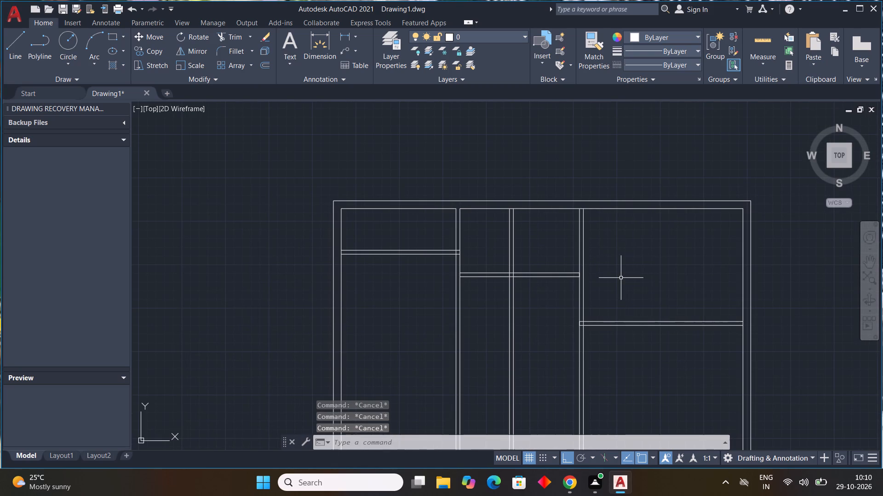
Trim the top wall's inner line between the two lines of the third vertical partition.
{"action": "key", "text": "t"}
{"action": "type", "text": "r"}
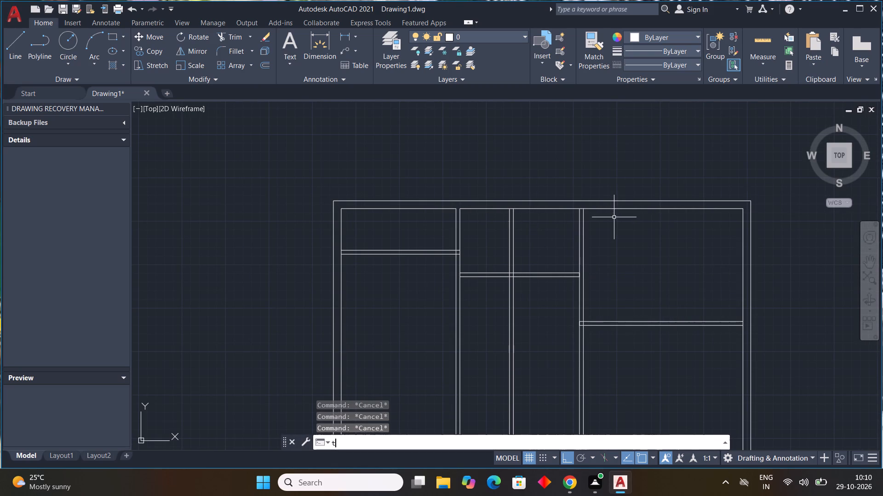
{"action": "key", "text": "space"}
{"action": "scroll", "coordinate": [568, 209], "scroll_direction": "up", "scroll_amount": 3}
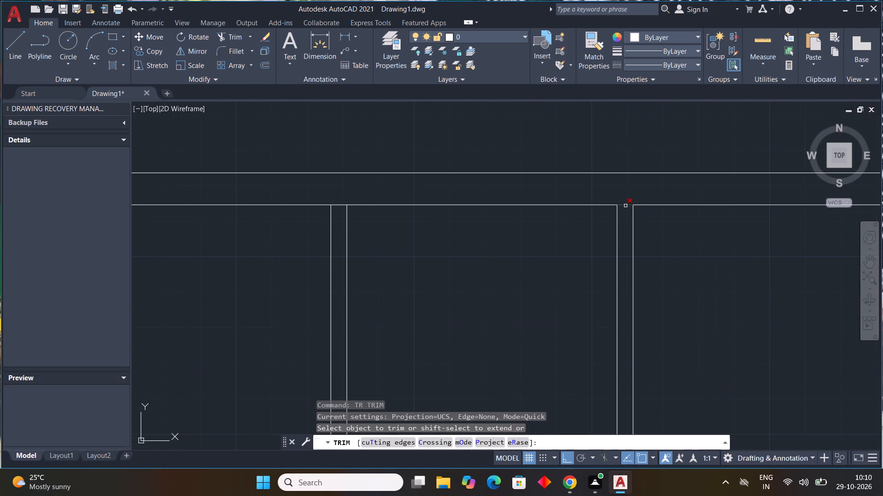
{"action": "left_click", "coordinate": [625, 206]}
{"action": "scroll", "coordinate": [635, 248], "scroll_direction": "down", "scroll_amount": 2}
{"action": "scroll", "coordinate": [693, 331], "scroll_direction": "down", "scroll_amount": 1}
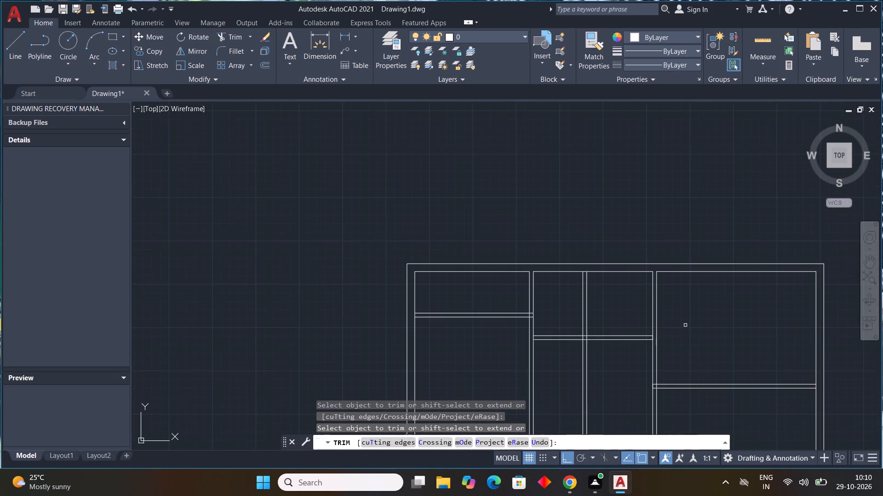
{"action": "middle_click_drag", "start_coordinate": [685, 323], "coordinate": [674, 288]}
{"action": "key", "text": "Escape"}
{"action": "key", "text": "Escape"}
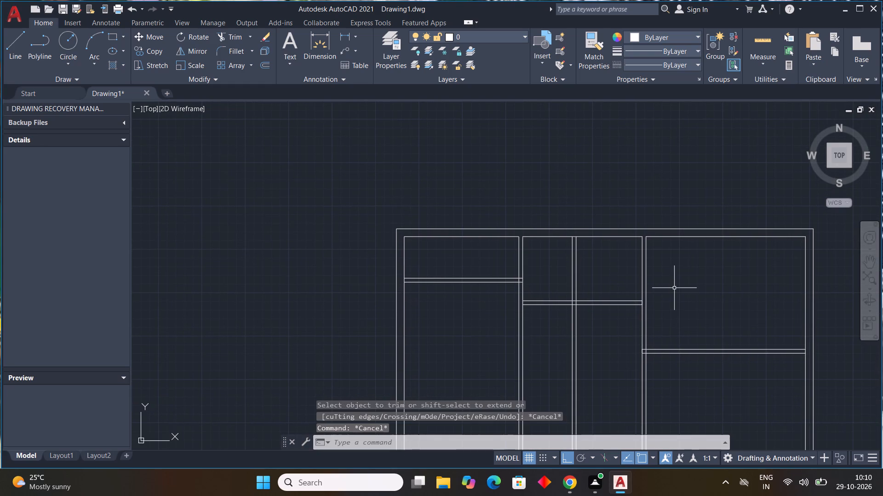
Draw a short horizontal line across the third vertical partition's thickness, a little below the middle horizontal partition's level.
{"action": "type", "text": "l"}
{"action": "key", "text": "space"}
{"action": "scroll", "coordinate": [654, 303], "scroll_direction": "up", "scroll_amount": 2}
{"action": "middle_click_drag", "start_coordinate": [652, 343], "coordinate": [665, 327]}
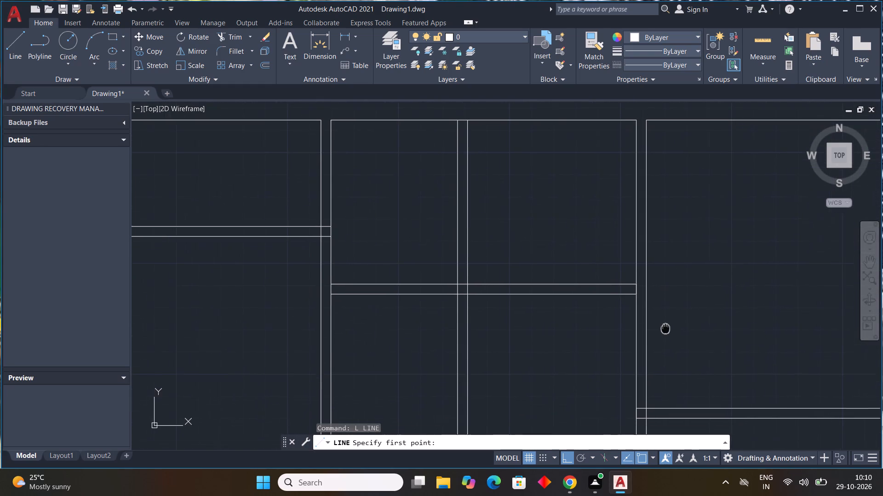
{"action": "middle_click_drag", "start_coordinate": [665, 327], "coordinate": [666, 322]}
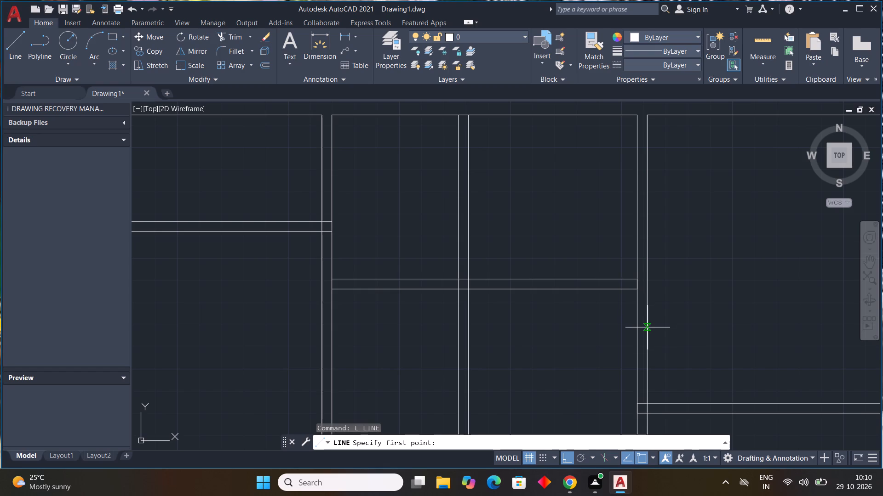
{"action": "left_click", "coordinate": [648, 327]}
{"action": "left_click", "coordinate": [635, 328]}
{"action": "key", "text": "Escape"}
{"action": "middle_click_drag", "start_coordinate": [679, 328], "coordinate": [678, 334]}
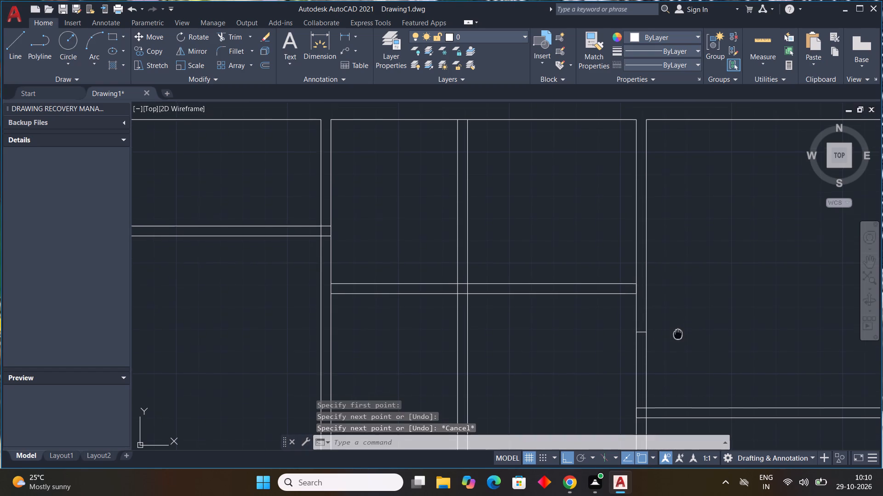
{"action": "middle_click_drag", "start_coordinate": [678, 334], "coordinate": [694, 333]}
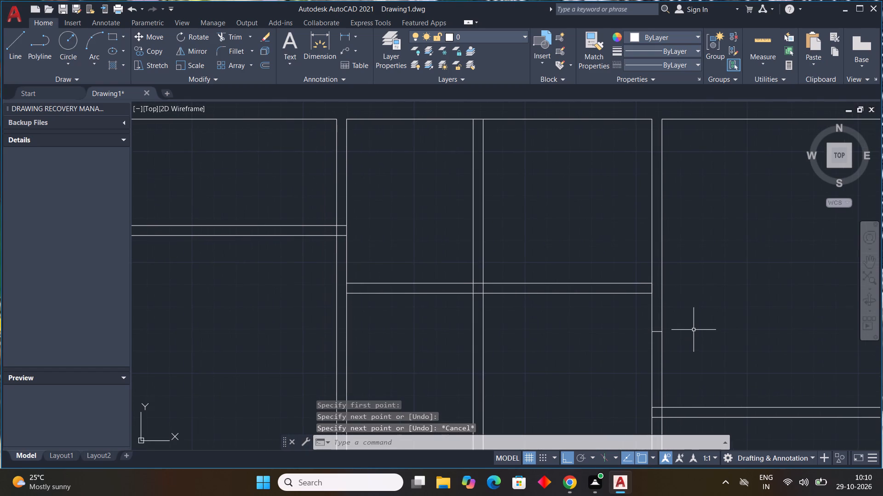
Draw a stub from the cross line about 2'3" east, 4.5" up, and back west, stopping short of the third partition.
{"action": "type", "text": "l"}
{"action": "key", "text": "space"}
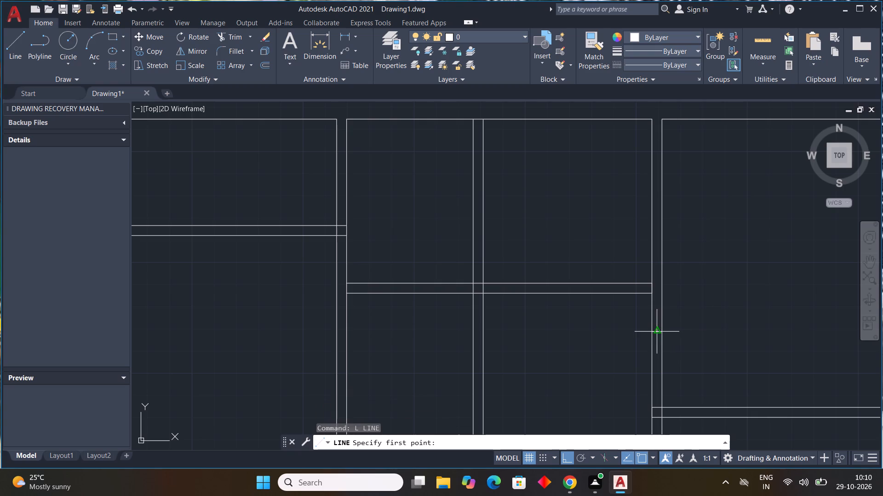
{"action": "left_click", "coordinate": [663, 331]}
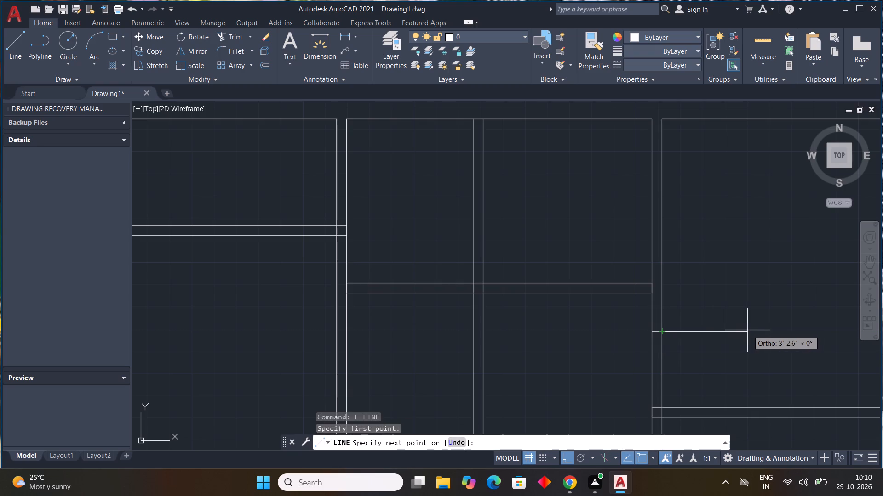
{"action": "middle_click_drag", "start_coordinate": [734, 331], "coordinate": [621, 303]}
{"action": "middle_click", "coordinate": [618, 301]}
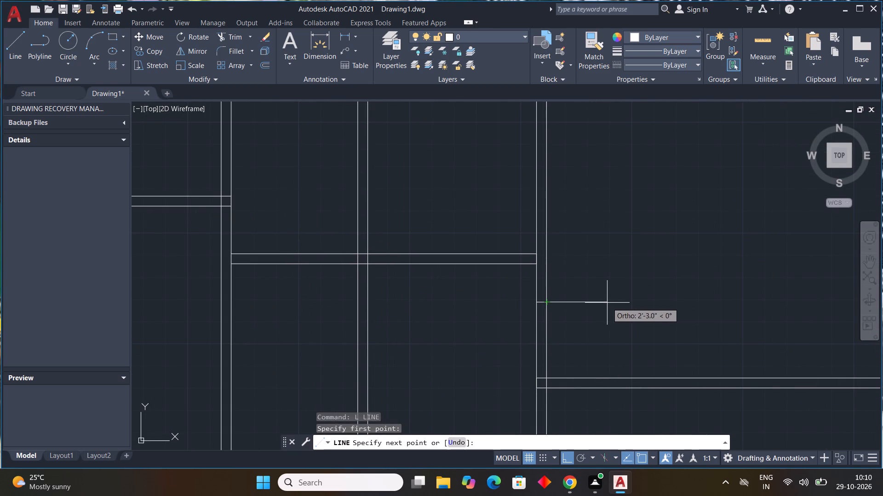
{"action": "left_click", "coordinate": [607, 303]}
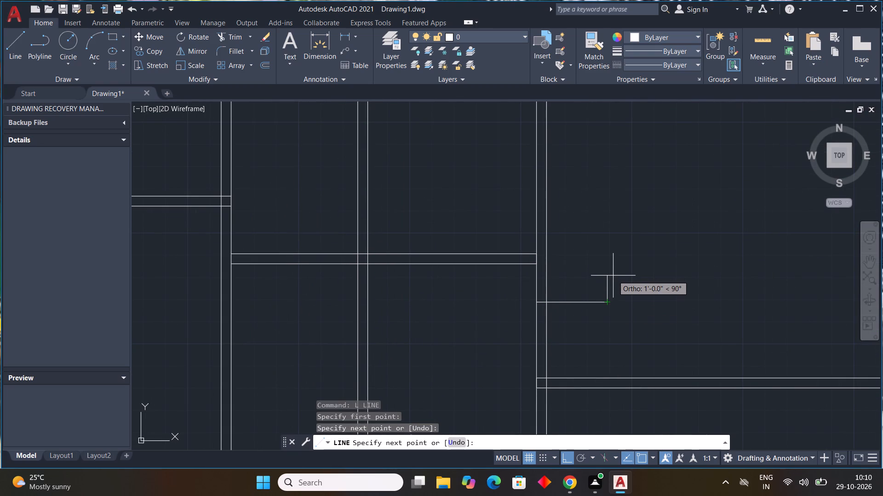
{"action": "key", "text": "4"}
{"action": "key", "text": "period"}
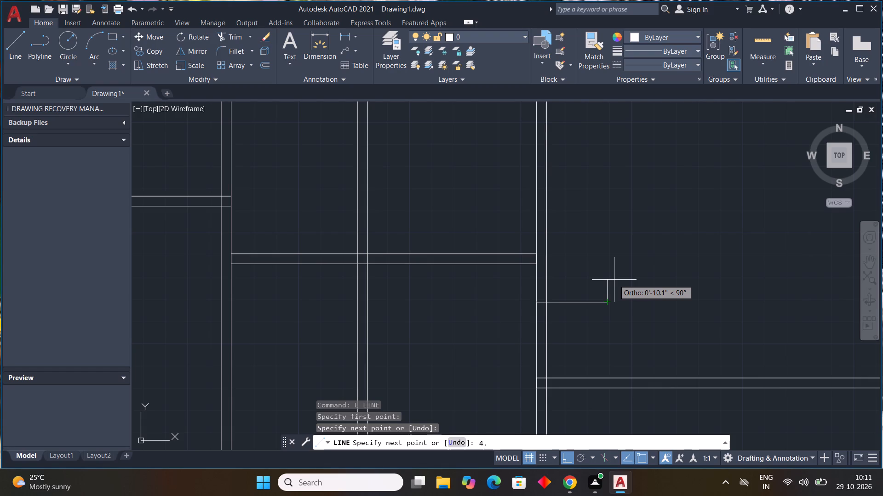
{"action": "type", "text": "5\""}
{"action": "key", "text": "Return"}
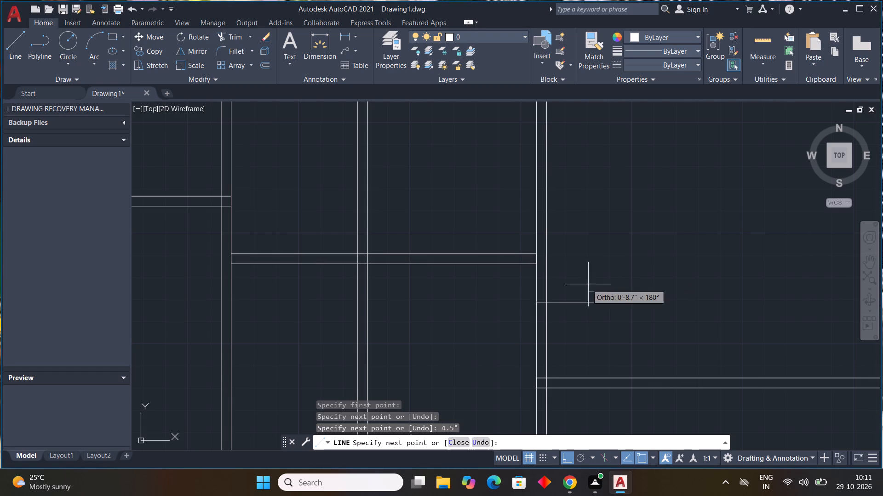
{"action": "scroll", "coordinate": [559, 292], "scroll_direction": "up", "scroll_amount": 2}
{"action": "scroll", "coordinate": [559, 292], "scroll_direction": "down", "scroll_amount": 2}
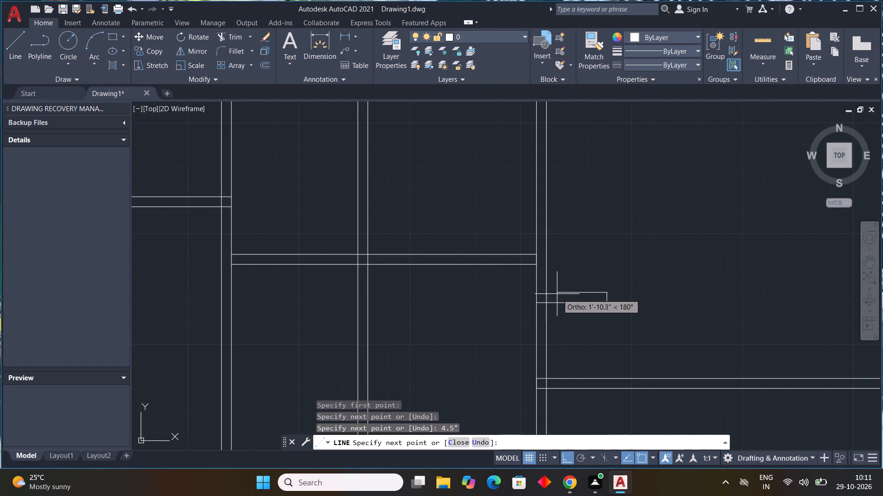
{"action": "left_click", "coordinate": [554, 291]}
{"action": "key", "text": "Escape"}
{"action": "scroll", "coordinate": [608, 280], "scroll_direction": "down", "scroll_amount": 3}
{"action": "middle_click_drag", "start_coordinate": [618, 283], "coordinate": [625, 294]}
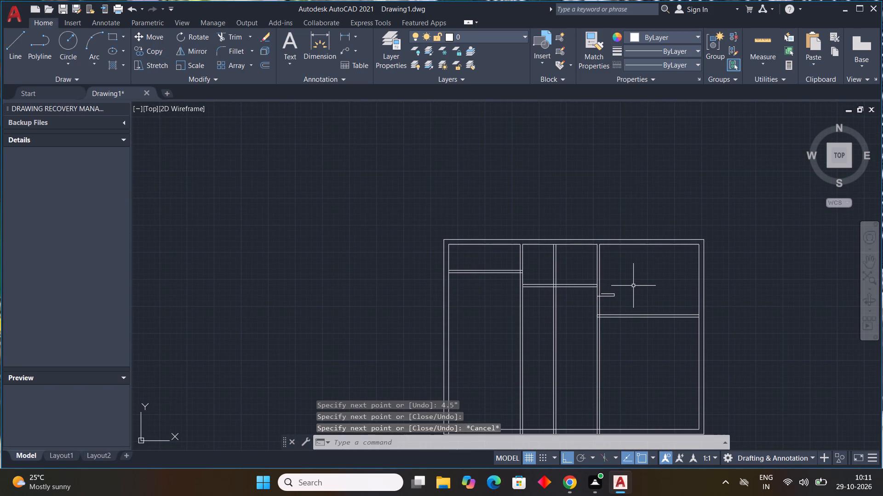
Draw a vertical line from the stub's upper east corner up to the top wall's inner line.
{"action": "type", "text": "l"}
{"action": "key", "text": "space"}
{"action": "scroll", "coordinate": [612, 294], "scroll_direction": "up", "scroll_amount": 3}
{"action": "left_click_drag", "start_coordinate": [619, 297], "coordinate": [618, 297]}
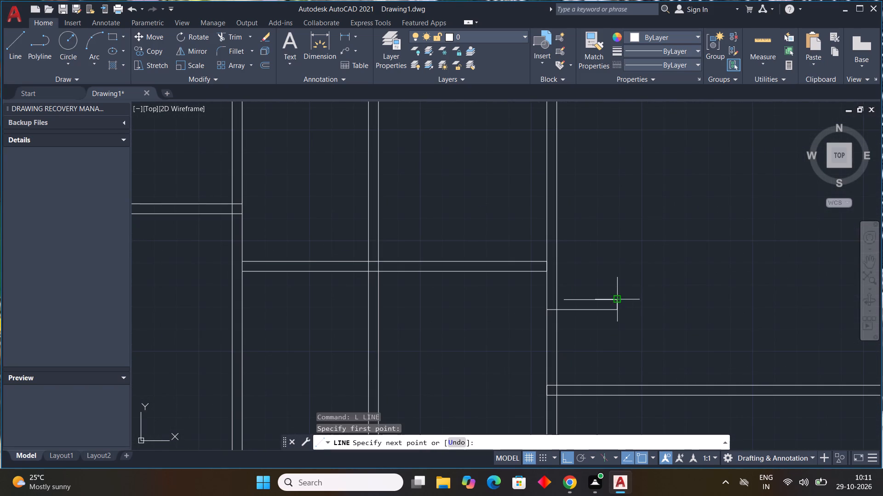
{"action": "left_click_drag", "start_coordinate": [618, 297], "coordinate": [617, 290]}
{"action": "middle_click_drag", "start_coordinate": [614, 205], "coordinate": [596, 375]}
{"action": "left_click", "coordinate": [599, 269]}
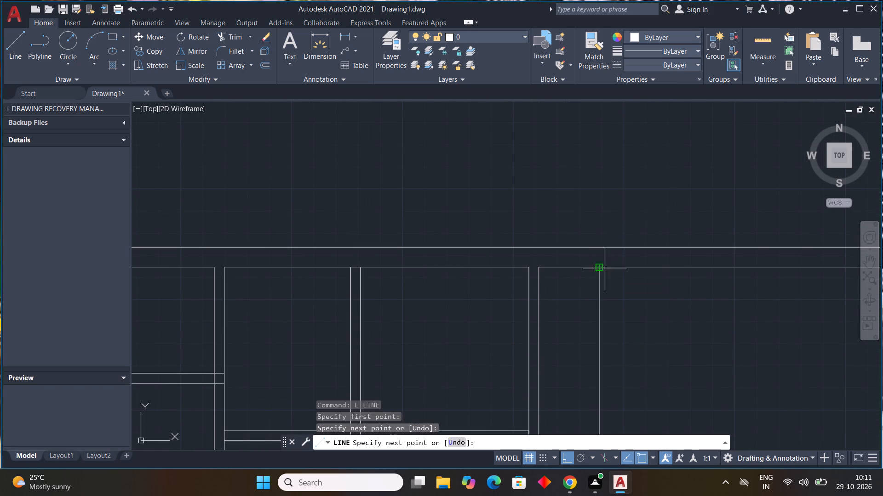
{"action": "key", "text": "Escape"}
Trim away the third vertical partition's right line between the top wall and the short cross line.
{"action": "scroll", "coordinate": [614, 274], "scroll_direction": "down", "scroll_amount": 4}
{"action": "middle_click_drag", "start_coordinate": [654, 291], "coordinate": [721, 262]}
{"action": "scroll", "coordinate": [672, 267], "scroll_direction": "up", "scroll_amount": 4}
{"action": "middle_click_drag", "start_coordinate": [760, 286], "coordinate": [732, 281]}
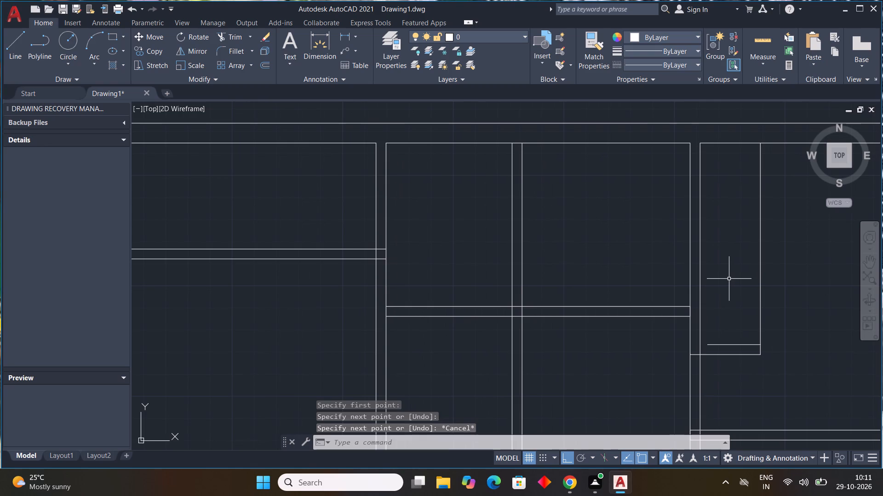
{"action": "type", "text": "tr"}
{"action": "key", "text": "space"}
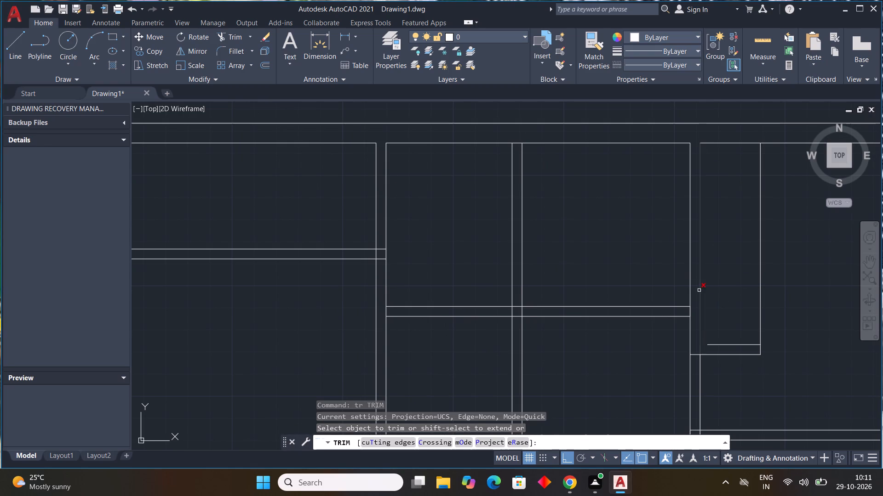
{"action": "left_click", "coordinate": [699, 290]}
{"action": "key", "text": "Escape"}
{"action": "key", "text": "Escape"}
{"action": "key", "text": "Escape"}
{"action": "key", "text": "Escape"}
{"action": "key", "text": "Escape"}
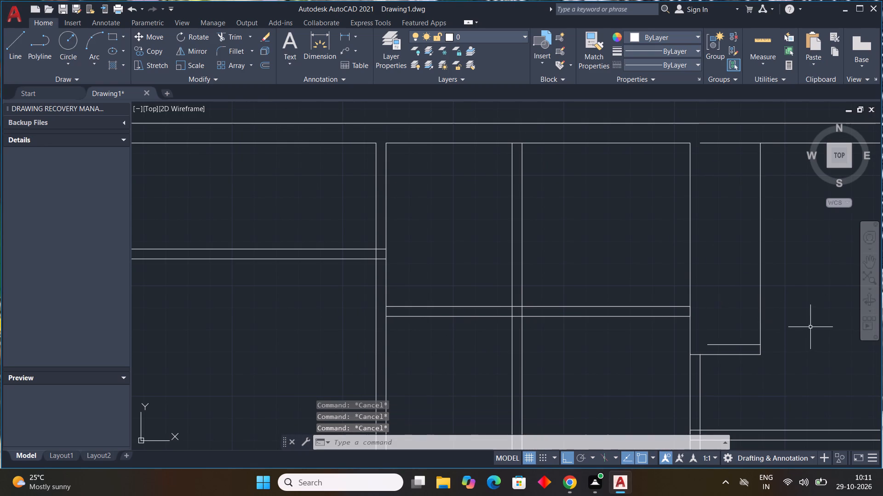
Offset the third vertical partition's left line 9" to the right.
{"action": "middle_click_drag", "start_coordinate": [804, 326], "coordinate": [753, 290]}
{"action": "type", "text": "off"}
{"action": "key", "text": "space"}
{"action": "type", "text": "9\""}
{"action": "key", "text": "Return"}
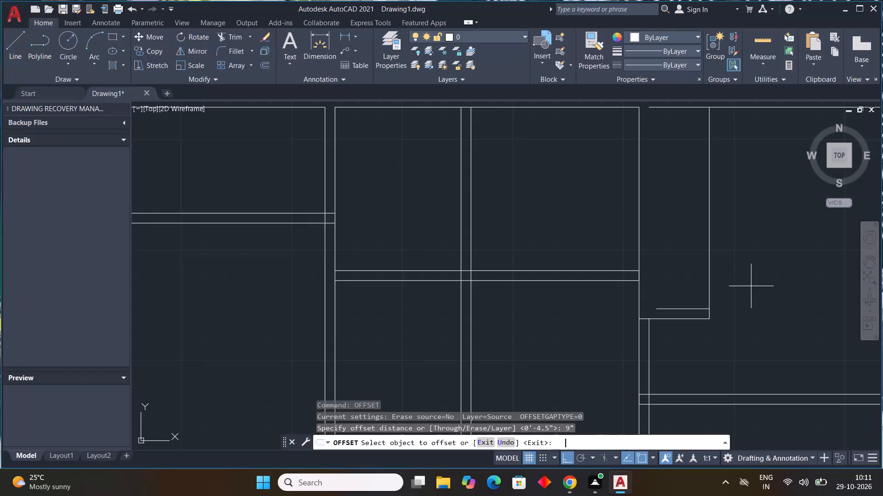
{"action": "left_click", "coordinate": [640, 193]}
{"action": "left_click", "coordinate": [677, 192]}
{"action": "key", "text": "Escape"}
{"action": "key", "text": "Escape"}
{"action": "key", "text": "Escape"}
{"action": "key", "text": "Escape"}
{"action": "key", "text": "Escape"}
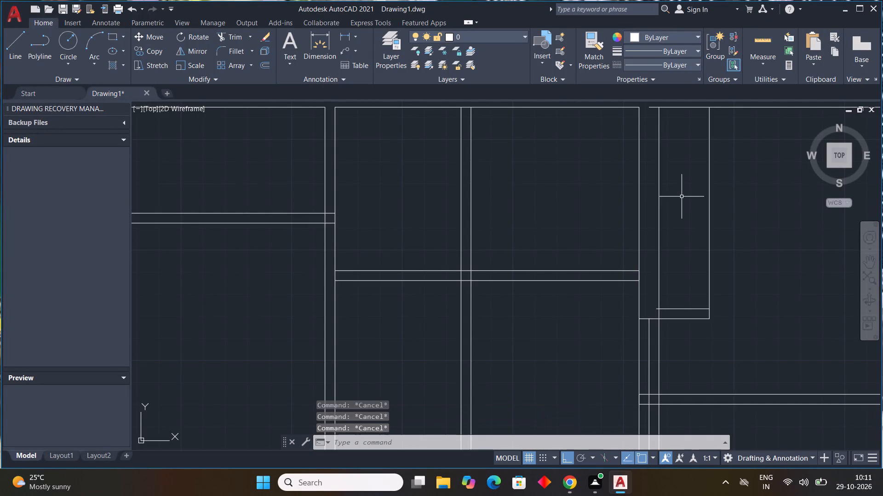
Trim the stub's upper line where it overhangs the 9" offset line, and remove that offset line below the stub.
{"action": "type", "text": "tr"}
{"action": "key", "text": "space"}
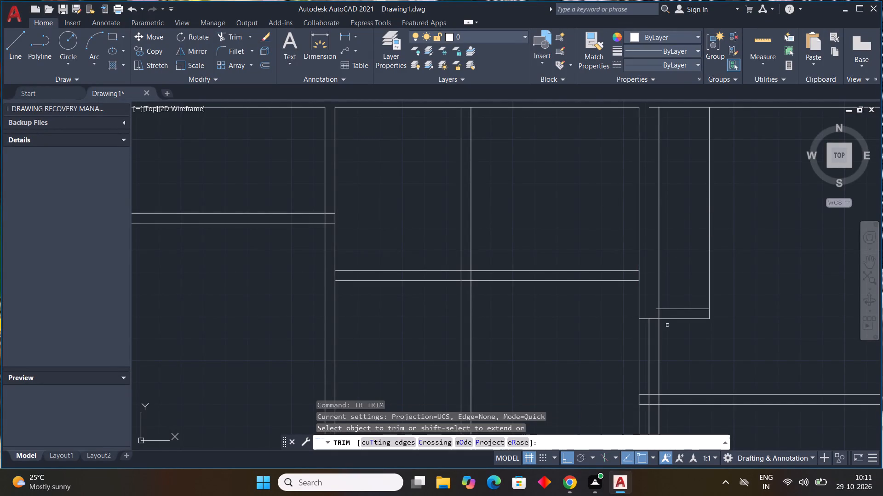
{"action": "left_click", "coordinate": [655, 310]}
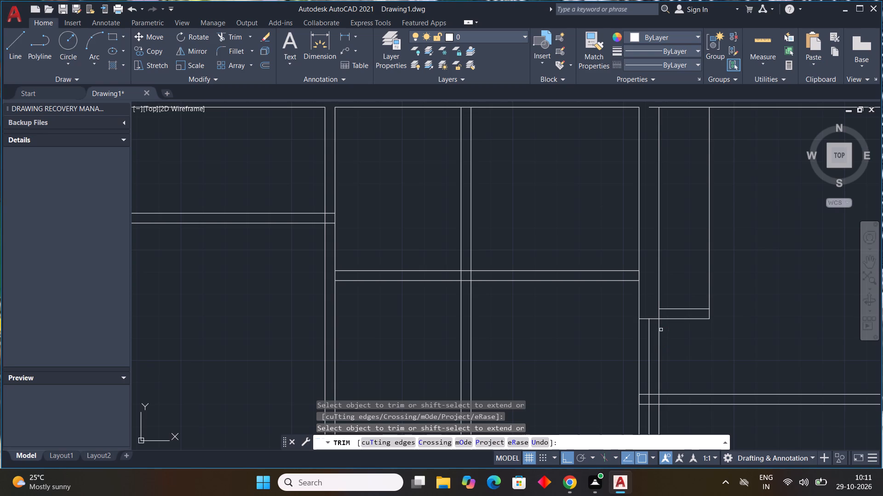
{"action": "left_click", "coordinate": [659, 326]}
{"action": "middle_click_drag", "start_coordinate": [669, 361], "coordinate": [634, 287]}
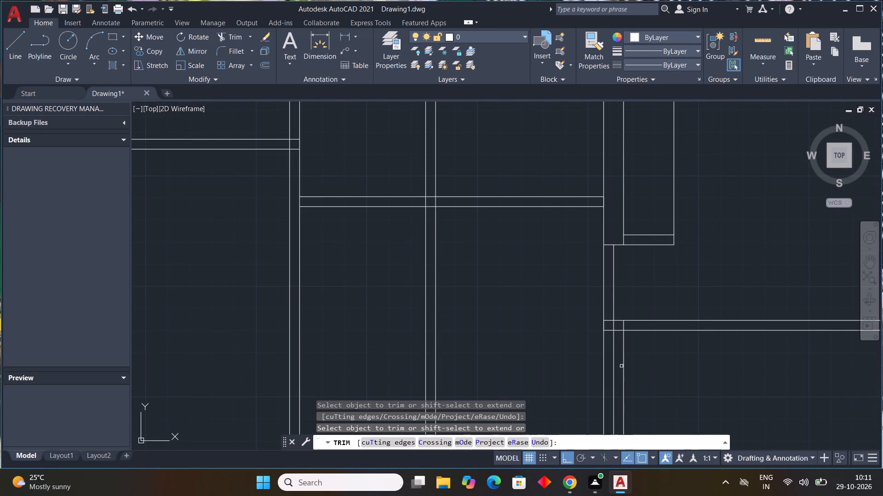
{"action": "left_click", "coordinate": [621, 361]}
{"action": "left_click", "coordinate": [629, 357]}
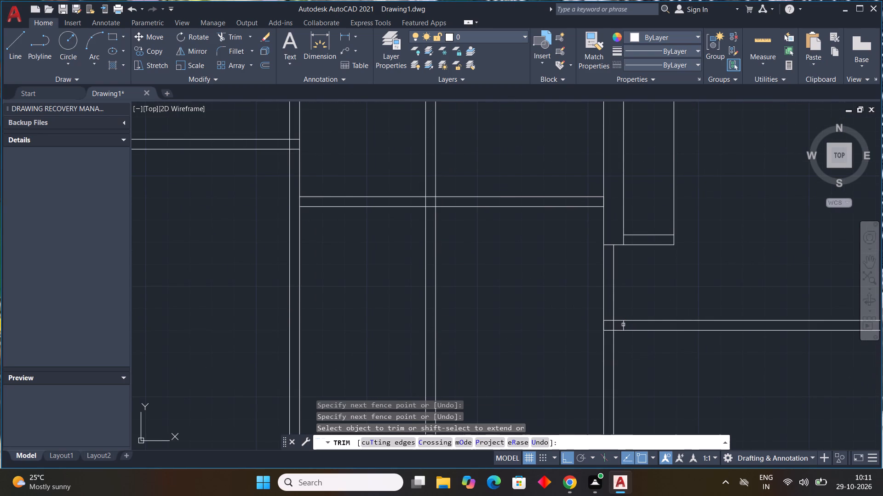
{"action": "left_click", "coordinate": [624, 325]}
Trim the top wall's inner line between the two lines of the 9" wall section.
{"action": "middle_click_drag", "start_coordinate": [633, 286], "coordinate": [615, 356]}
{"action": "scroll", "coordinate": [615, 355], "scroll_direction": "down", "scroll_amount": 1}
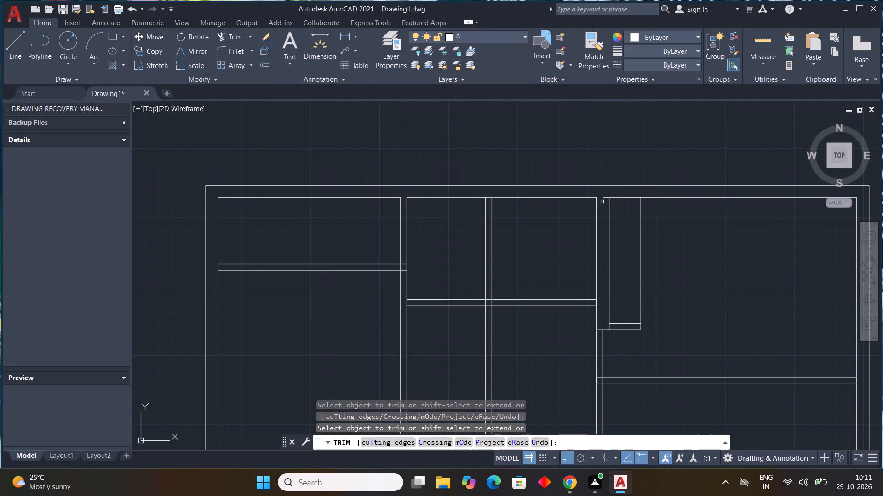
{"action": "left_click", "coordinate": [604, 197]}
{"action": "scroll", "coordinate": [635, 291], "scroll_direction": "down", "scroll_amount": 1}
Trim the third vertical partition's lines between the stub and the right room's horizontal partition, and remove its right line inside that partition's corner.
{"action": "middle_click_drag", "start_coordinate": [636, 291], "coordinate": [631, 218]}
{"action": "scroll", "coordinate": [600, 263], "scroll_direction": "up", "scroll_amount": 2}
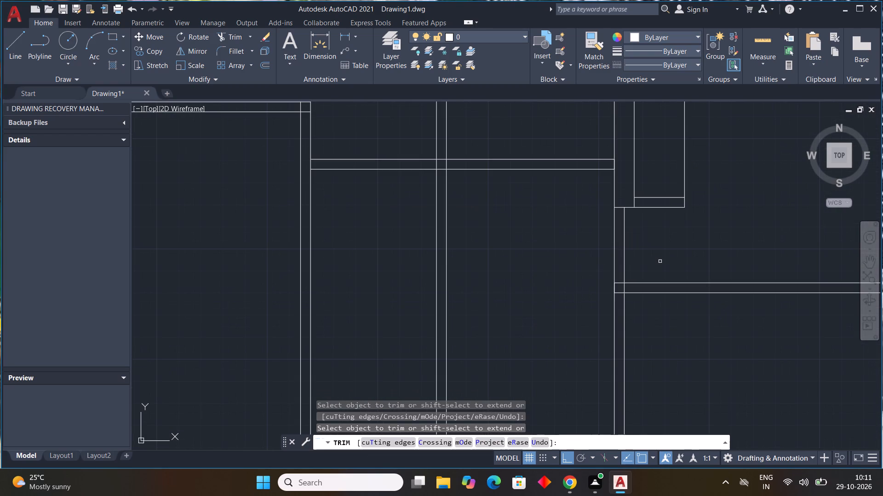
{"action": "left_click_drag", "start_coordinate": [677, 260], "coordinate": [554, 260]}
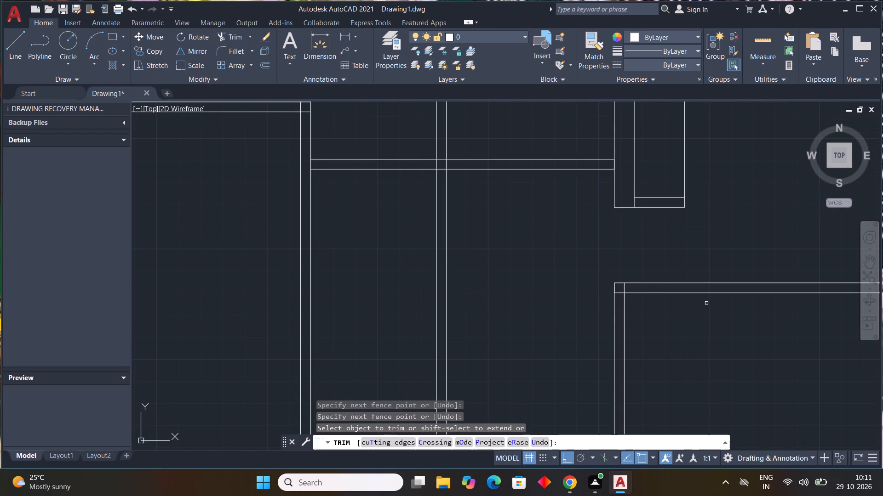
{"action": "scroll", "coordinate": [708, 306], "scroll_direction": "down", "scroll_amount": 2}
{"action": "middle_click_drag", "start_coordinate": [709, 322], "coordinate": [616, 264]}
{"action": "scroll", "coordinate": [596, 246], "scroll_direction": "up", "scroll_amount": 2}
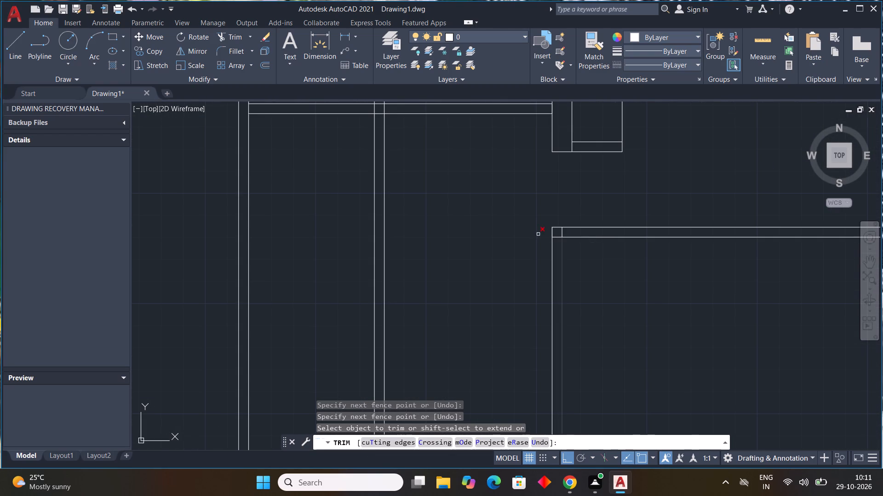
{"action": "left_click", "coordinate": [562, 230]}
Trim the short piece of the 9" section's right line that crosses the stub's end between its two lines.
{"action": "scroll", "coordinate": [600, 333], "scroll_direction": "down", "scroll_amount": 3}
{"action": "middle_click_drag", "start_coordinate": [619, 264], "coordinate": [617, 271]}
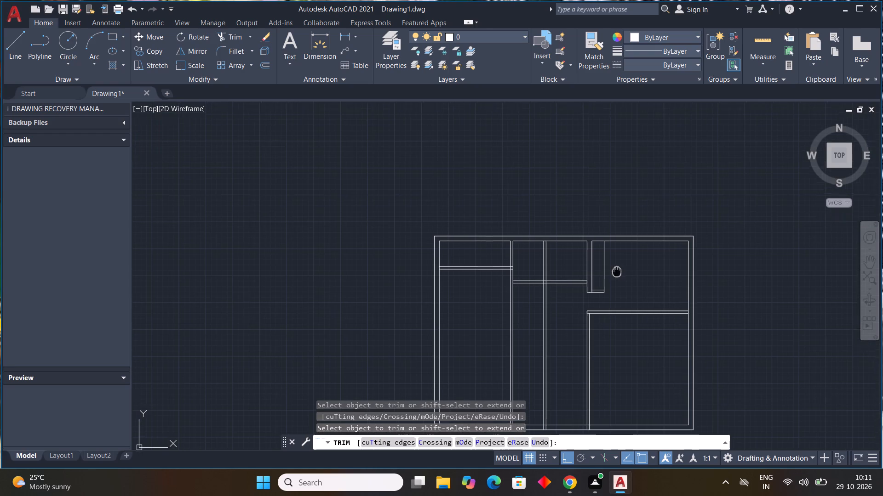
{"action": "middle_click_drag", "start_coordinate": [617, 271], "coordinate": [655, 287]}
{"action": "scroll", "coordinate": [620, 304], "scroll_direction": "up", "scroll_amount": 2}
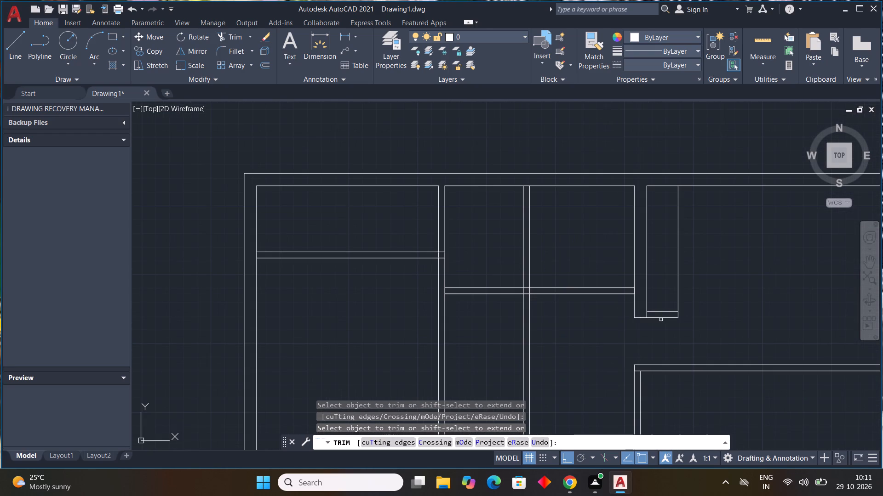
{"action": "scroll", "coordinate": [661, 320], "scroll_direction": "up", "scroll_amount": 2}
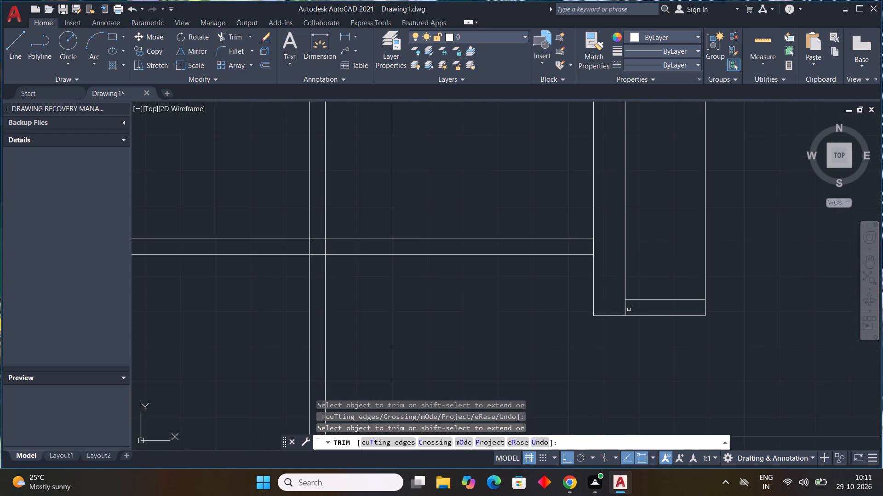
{"action": "left_click", "coordinate": [624, 308]}
{"action": "scroll", "coordinate": [671, 367], "scroll_direction": "down", "scroll_amount": 3}
{"action": "middle_click_drag", "start_coordinate": [721, 328], "coordinate": [726, 332]}
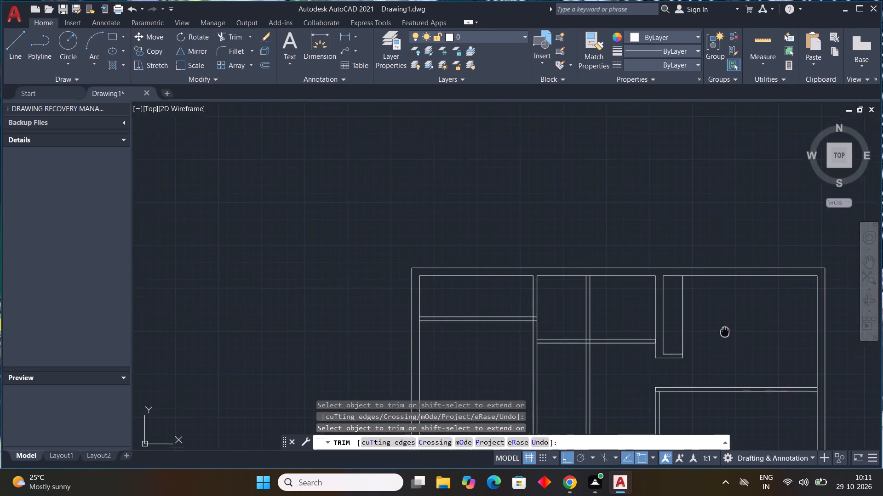
{"action": "middle_click_drag", "start_coordinate": [726, 332], "coordinate": [784, 325]}
{"action": "key", "text": "Escape"}
{"action": "key", "text": "Escape"}
{"action": "key", "text": "Escape"}
{"action": "key", "text": "Escape"}
{"action": "key", "text": "Escape"}
{"action": "key", "text": "Escape"}
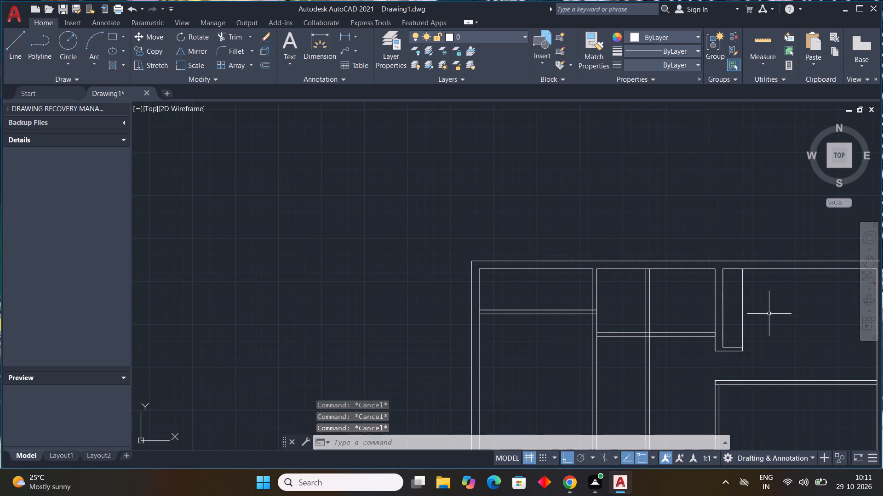
Draw a short vertical line across the horizontal partition between the second and third vertical partitions.
{"action": "scroll", "coordinate": [655, 336], "scroll_direction": "up", "scroll_amount": 2}
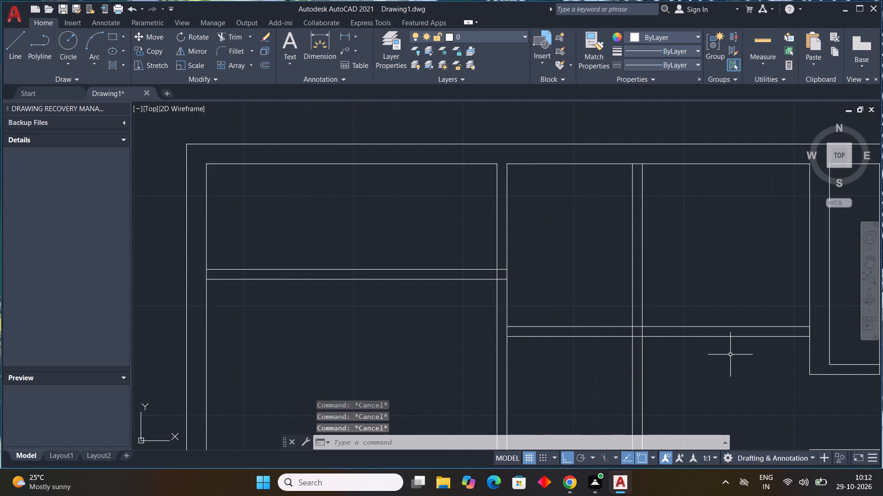
{"action": "type", "text": "l"}
{"action": "key", "text": "space"}
{"action": "middle_click_drag", "start_coordinate": [718, 355], "coordinate": [641, 325]}
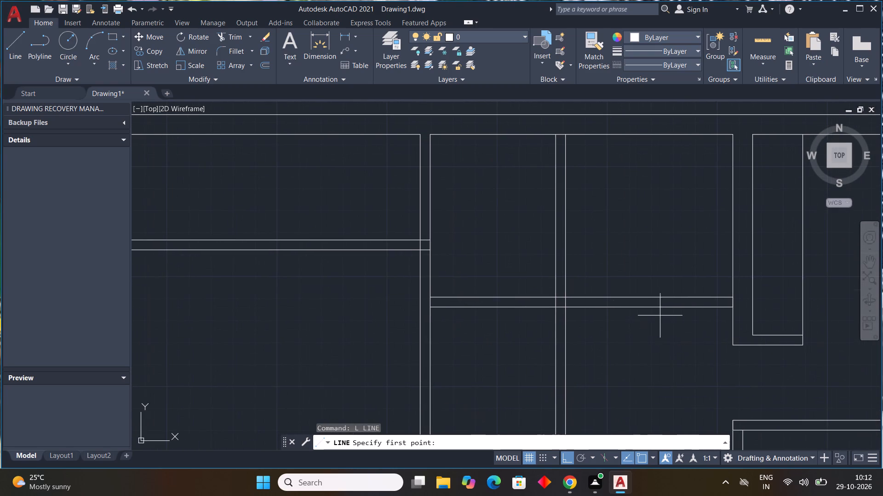
{"action": "scroll", "coordinate": [662, 309], "scroll_direction": "up", "scroll_amount": 1}
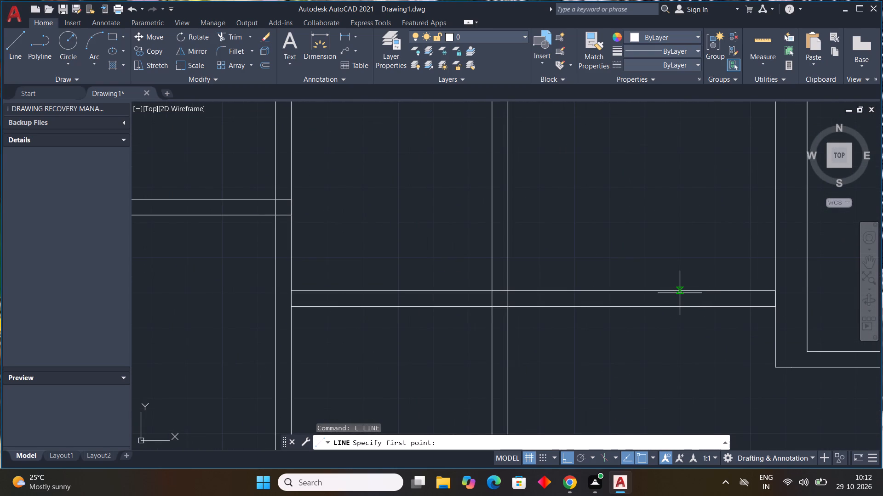
{"action": "left_click", "coordinate": [677, 293]}
{"action": "left_click", "coordinate": [675, 310]}
{"action": "key", "text": "Escape"}
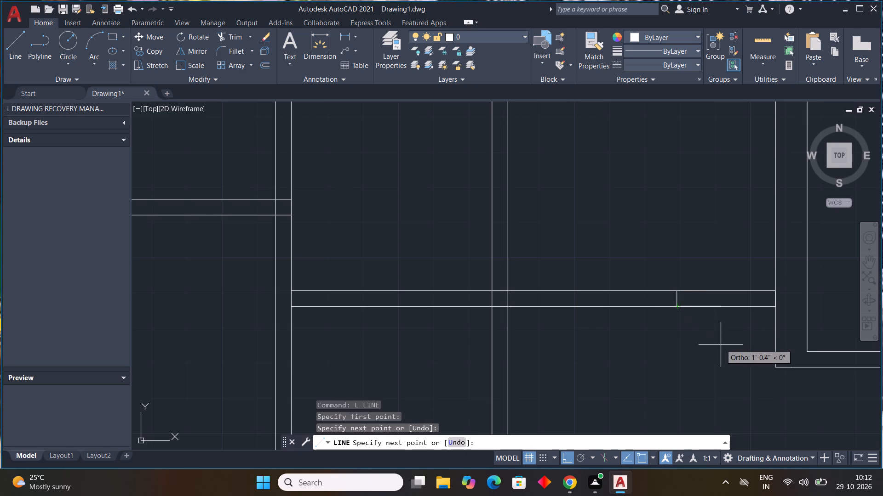
Trim the overlapping lines inside the junction of the second vertical partition and the horizontal partition crossing it.
{"action": "scroll", "coordinate": [718, 349], "scroll_direction": "down", "scroll_amount": 3}
{"action": "middle_click_drag", "start_coordinate": [671, 310], "coordinate": [733, 344]}
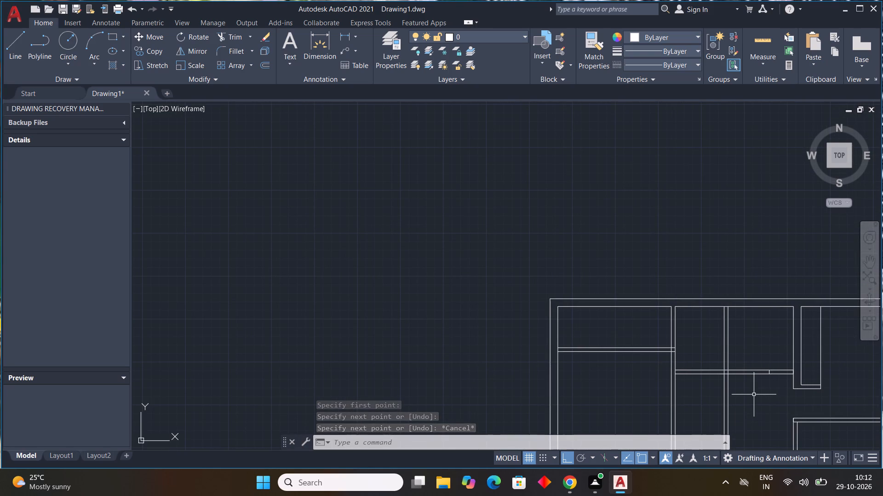
{"action": "type", "text": "tr"}
{"action": "key", "text": "space"}
{"action": "scroll", "coordinate": [735, 369], "scroll_direction": "up", "scroll_amount": 4}
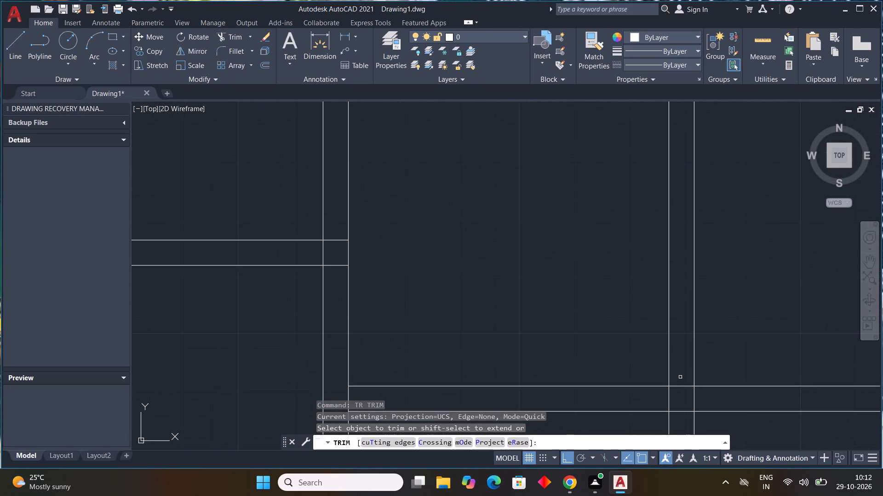
{"action": "middle_click_drag", "start_coordinate": [680, 376], "coordinate": [672, 313]}
{"action": "left_click_drag", "start_coordinate": [677, 316], "coordinate": [654, 335]}
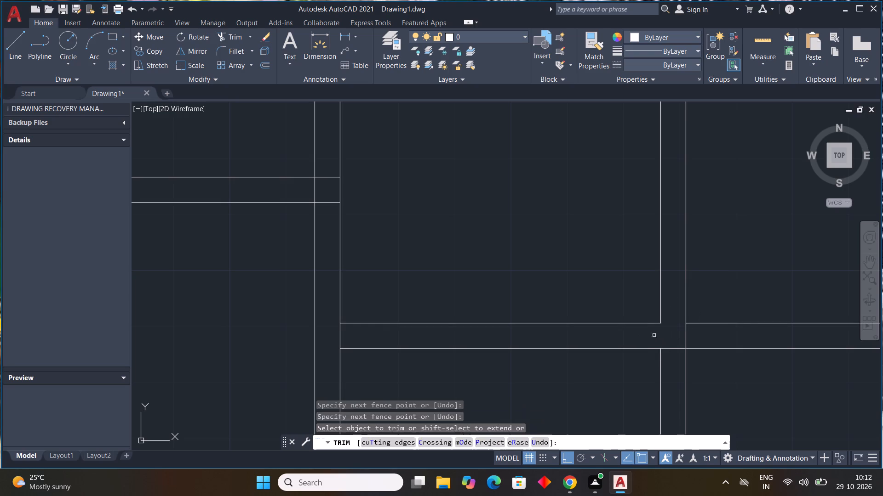
{"action": "left_click_drag", "start_coordinate": [677, 338], "coordinate": [756, 341]}
{"action": "scroll", "coordinate": [767, 387], "scroll_direction": "down", "scroll_amount": 3}
{"action": "key", "text": "Escape"}
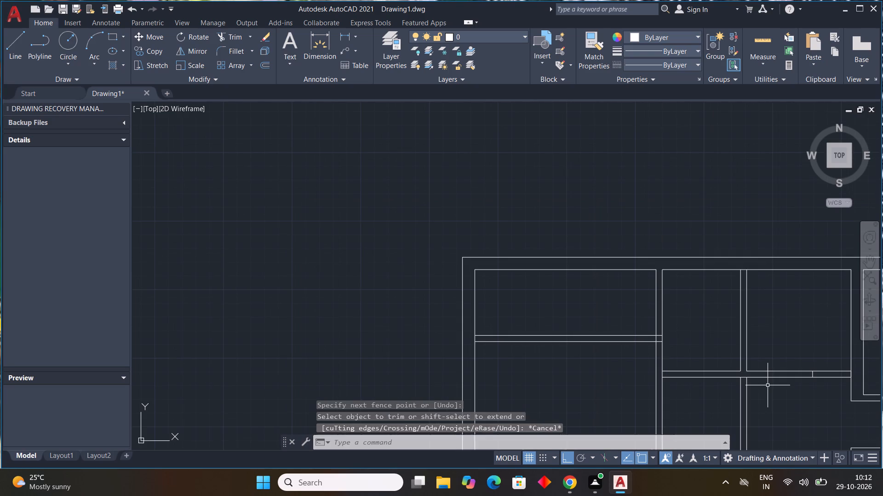
{"action": "key", "text": "Escape"}
{"action": "key", "text": "Escape"}
{"action": "key", "text": "Escape"}
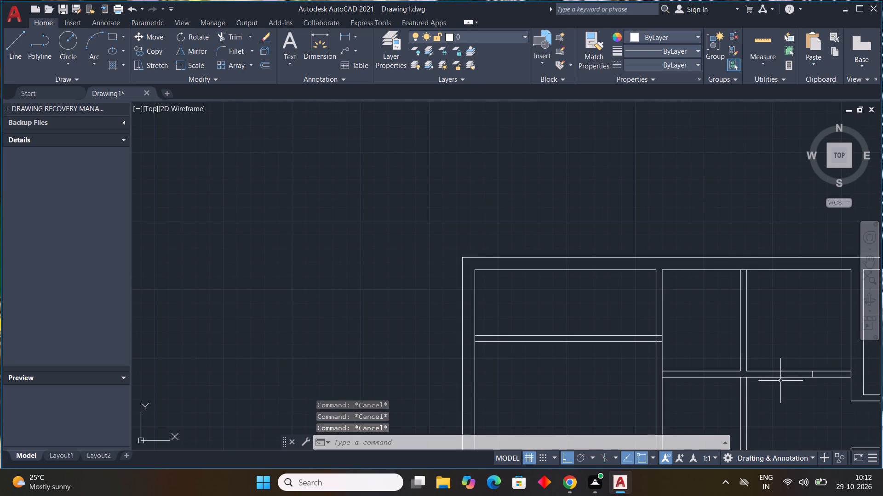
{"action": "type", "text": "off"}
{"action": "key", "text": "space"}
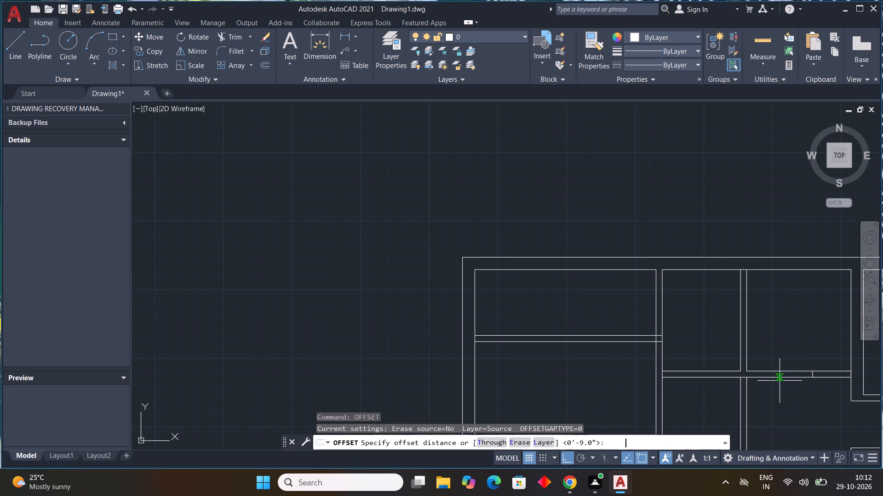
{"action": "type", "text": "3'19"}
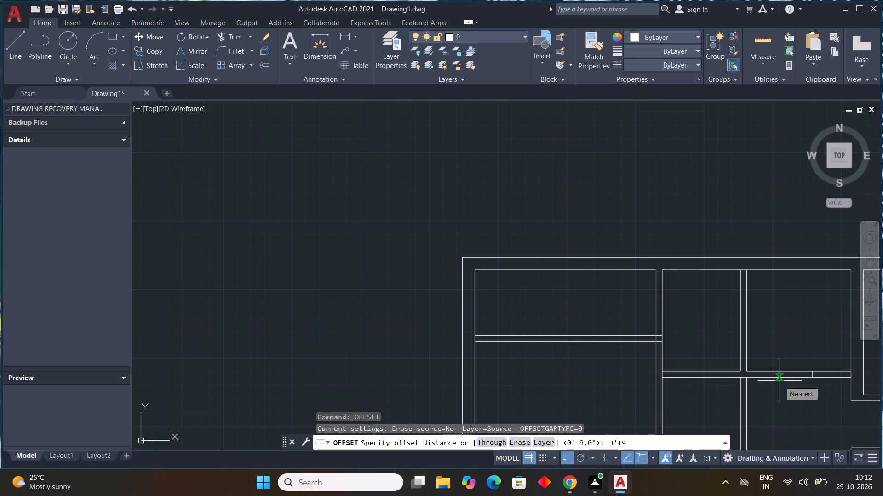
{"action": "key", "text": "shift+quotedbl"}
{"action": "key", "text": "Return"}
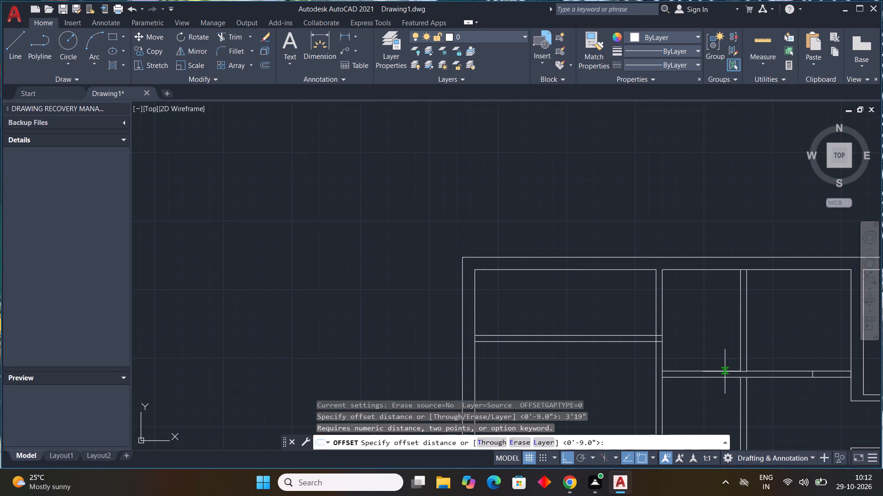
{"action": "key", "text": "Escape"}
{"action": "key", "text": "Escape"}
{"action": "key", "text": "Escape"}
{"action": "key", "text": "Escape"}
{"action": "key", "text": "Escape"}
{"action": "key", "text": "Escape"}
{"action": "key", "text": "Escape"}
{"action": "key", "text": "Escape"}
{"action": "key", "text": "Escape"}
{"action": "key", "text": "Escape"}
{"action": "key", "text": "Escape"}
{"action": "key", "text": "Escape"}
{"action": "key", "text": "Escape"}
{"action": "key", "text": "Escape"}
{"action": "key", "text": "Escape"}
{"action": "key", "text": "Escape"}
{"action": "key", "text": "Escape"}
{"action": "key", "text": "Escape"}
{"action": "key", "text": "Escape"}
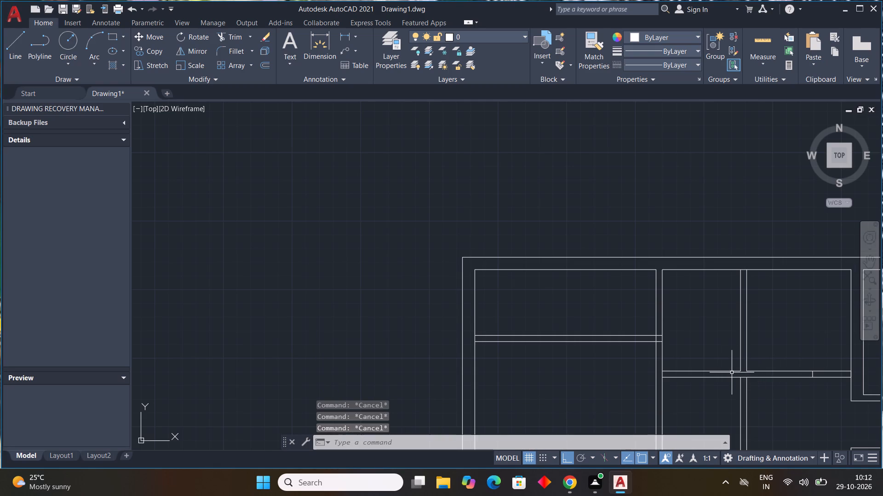
Offset the horizontal partition's upper line 3'10" upward between the first and second vertical partitions.
{"action": "type", "text": "off"}
{"action": "key", "text": "space"}
{"action": "key", "text": "3"}
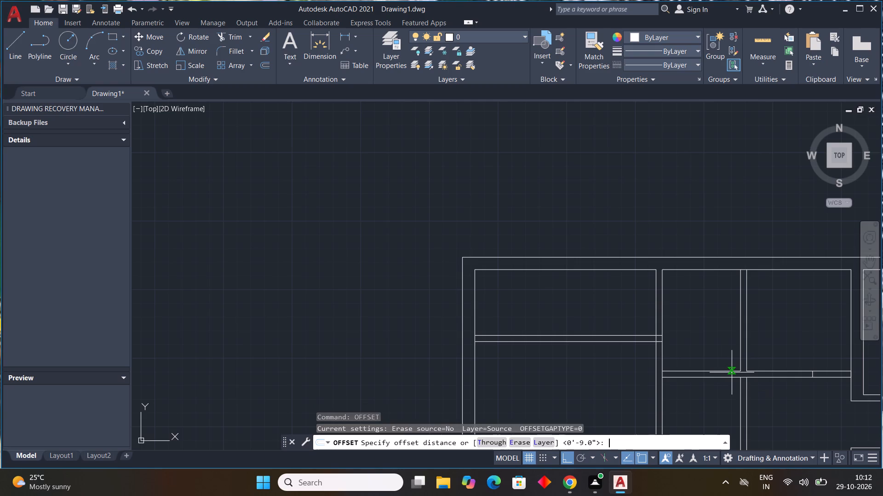
{"action": "type", "text": "'10\""}
{"action": "key", "text": "Return"}
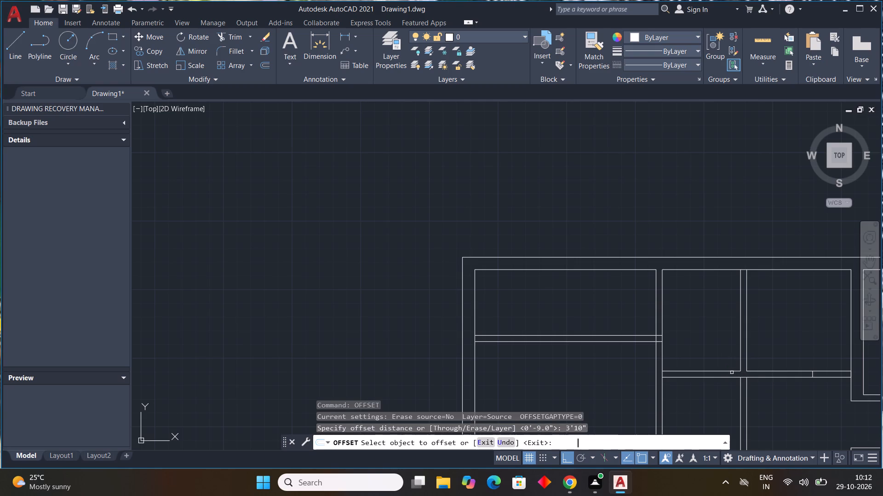
{"action": "left_click", "coordinate": [720, 370]}
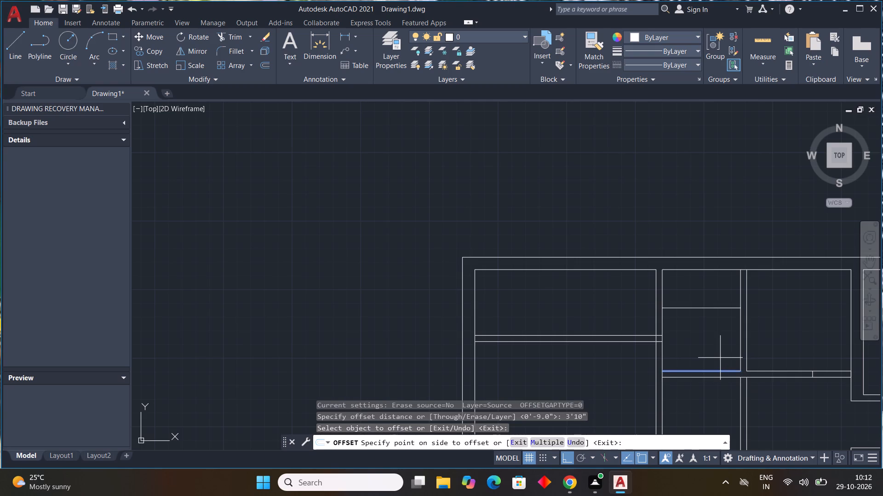
{"action": "left_click", "coordinate": [720, 358]}
{"action": "key", "text": "Escape"}
{"action": "key", "text": "Escape"}
{"action": "key", "text": "Escape"}
{"action": "key", "text": "Escape"}
{"action": "key", "text": "Escape"}
{"action": "key", "text": "Escape"}
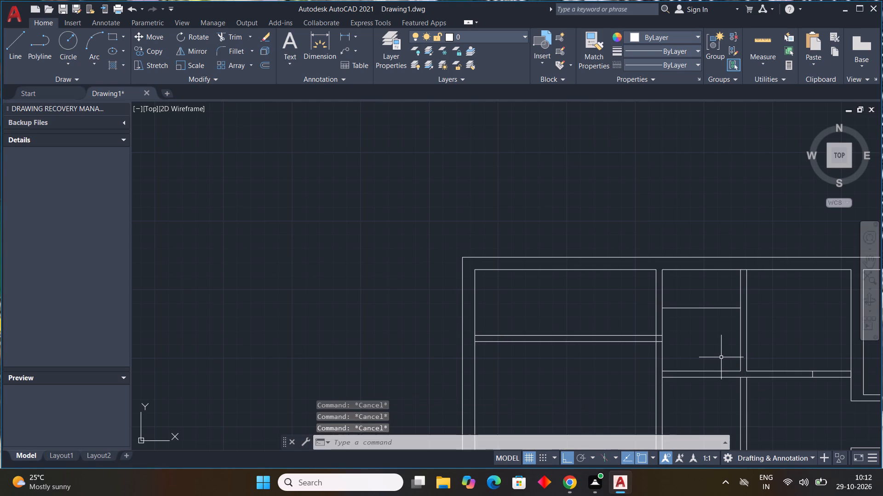
Offset the new horizontal line between the first and second vertical partitions 4.5" upward.
{"action": "key", "text": "space"}
{"action": "type", "text": "4.5\""}
{"action": "key", "text": "Return"}
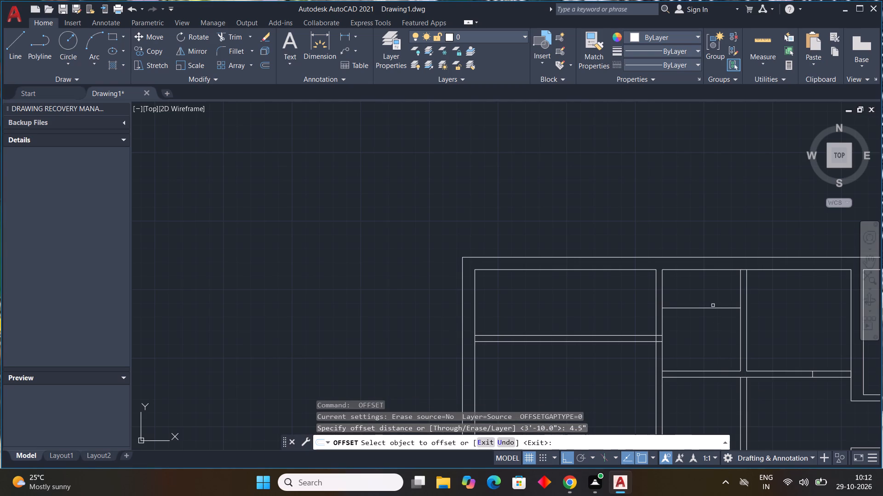
{"action": "left_click_drag", "start_coordinate": [712, 309], "coordinate": [711, 300]}
{"action": "left_click", "coordinate": [709, 287]}
{"action": "key", "text": "Escape"}
{"action": "key", "text": "Escape"}
{"action": "key", "text": "Escape"}
{"action": "key", "text": "Escape"}
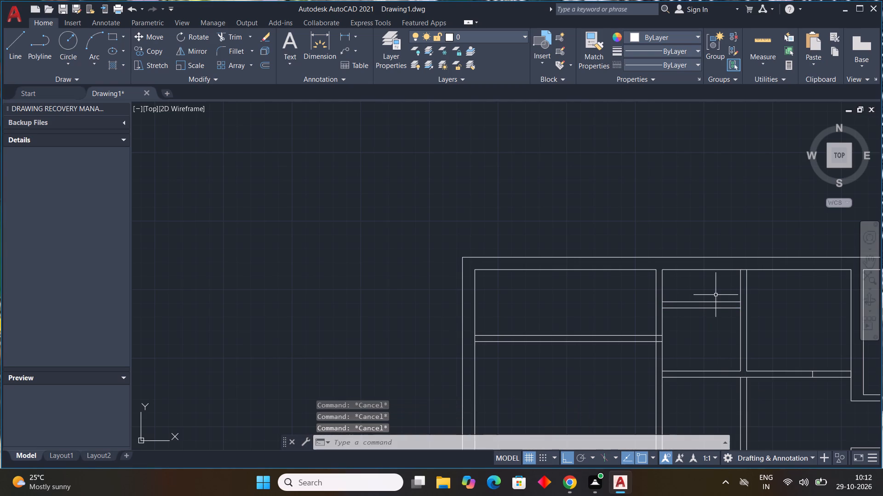
{"action": "key", "text": "Escape"}
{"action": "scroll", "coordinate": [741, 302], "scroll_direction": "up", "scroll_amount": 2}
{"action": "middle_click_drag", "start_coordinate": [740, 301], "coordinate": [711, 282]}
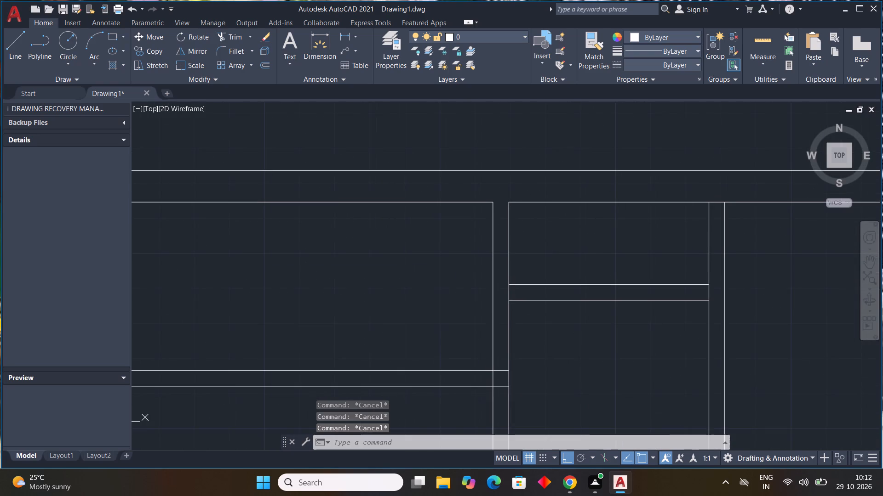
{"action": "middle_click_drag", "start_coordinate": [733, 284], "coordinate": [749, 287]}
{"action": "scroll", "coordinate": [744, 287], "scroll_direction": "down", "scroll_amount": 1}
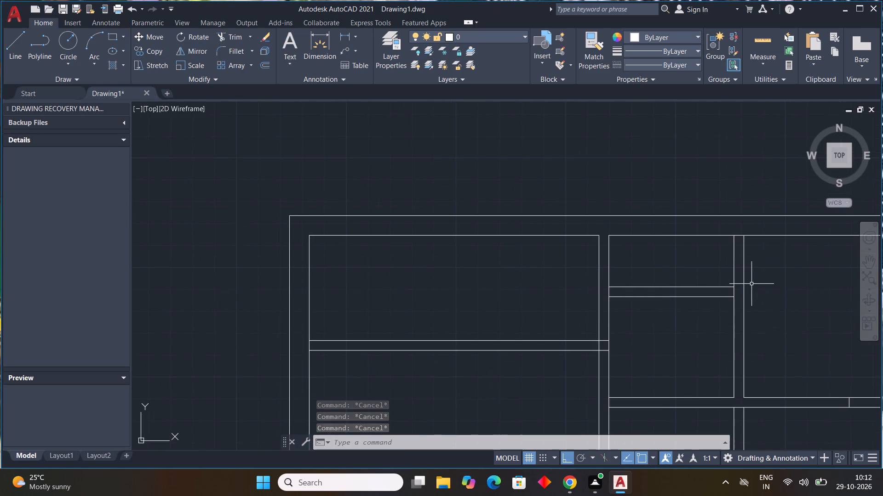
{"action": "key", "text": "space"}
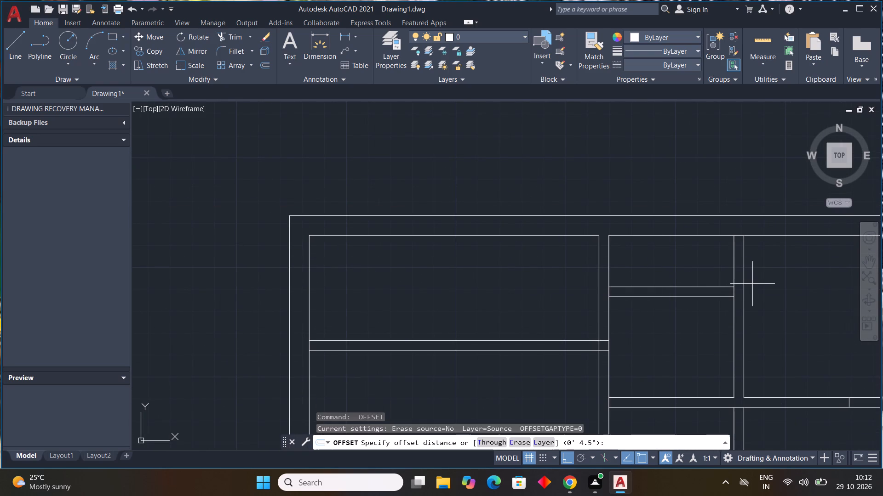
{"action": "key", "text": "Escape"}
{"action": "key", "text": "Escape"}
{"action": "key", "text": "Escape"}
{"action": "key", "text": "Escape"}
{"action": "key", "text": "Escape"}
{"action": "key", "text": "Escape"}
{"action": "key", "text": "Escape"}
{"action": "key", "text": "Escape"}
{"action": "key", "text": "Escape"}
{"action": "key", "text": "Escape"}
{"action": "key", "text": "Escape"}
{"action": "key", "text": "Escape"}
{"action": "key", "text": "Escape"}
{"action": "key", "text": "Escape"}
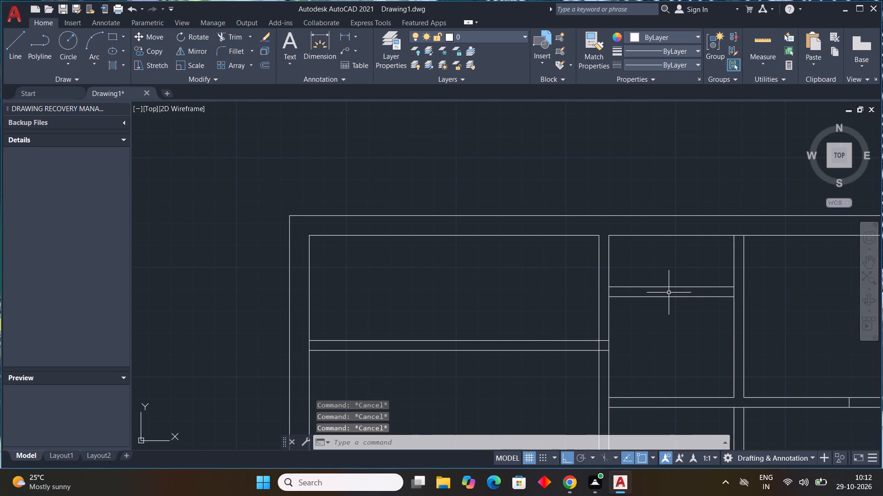
Draw a short horizontal line across the first vertical partition, continuing the new short partition's upper line.
{"action": "key", "text": "l"}
{"action": "key", "text": "space"}
{"action": "left_click", "coordinate": [608, 287]}
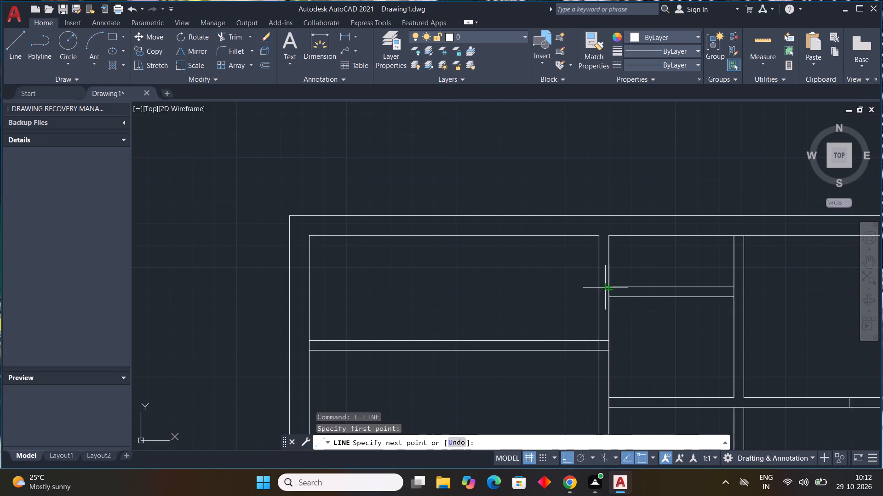
{"action": "left_click", "coordinate": [602, 288]}
{"action": "key", "text": "Escape"}
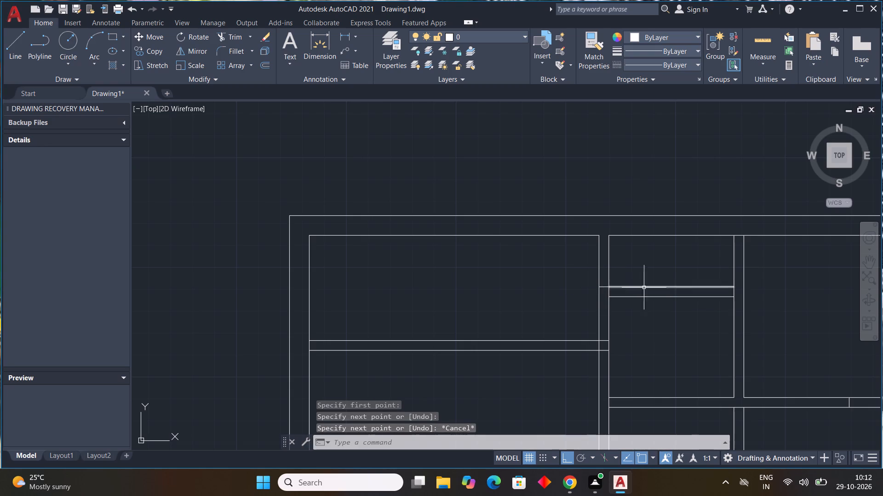
Offset the lower line of the leftmost room's horizontal partition 8'0" downward.
{"action": "scroll", "coordinate": [689, 304], "scroll_direction": "down", "scroll_amount": 1}
{"action": "middle_click_drag", "start_coordinate": [687, 304], "coordinate": [642, 255]}
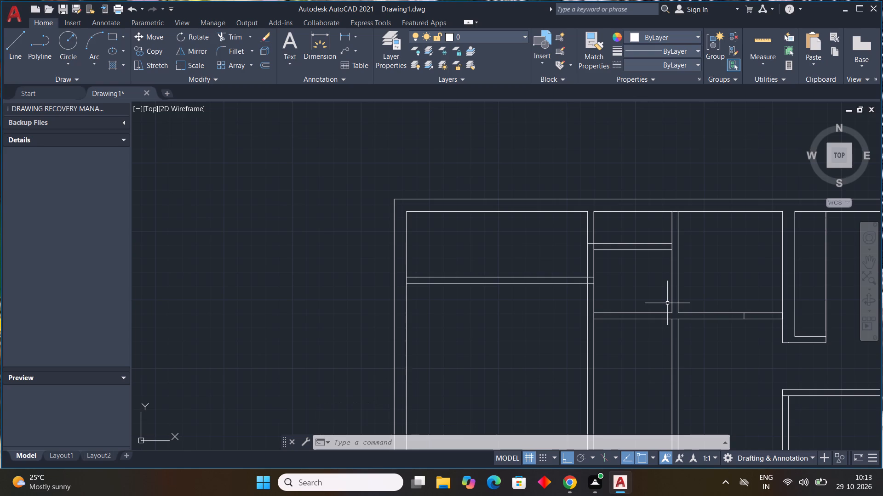
{"action": "type", "text": "off"}
{"action": "key", "text": "space"}
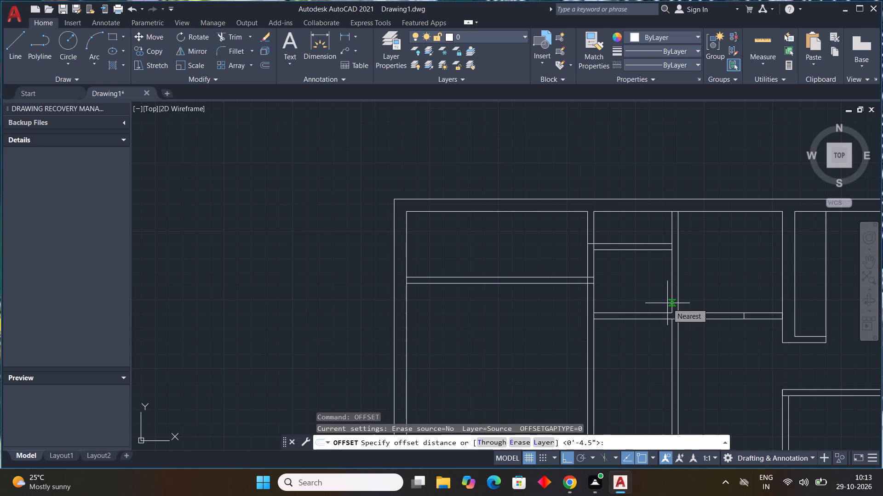
{"action": "type", "text": "8'0\""}
{"action": "key", "text": "Return"}
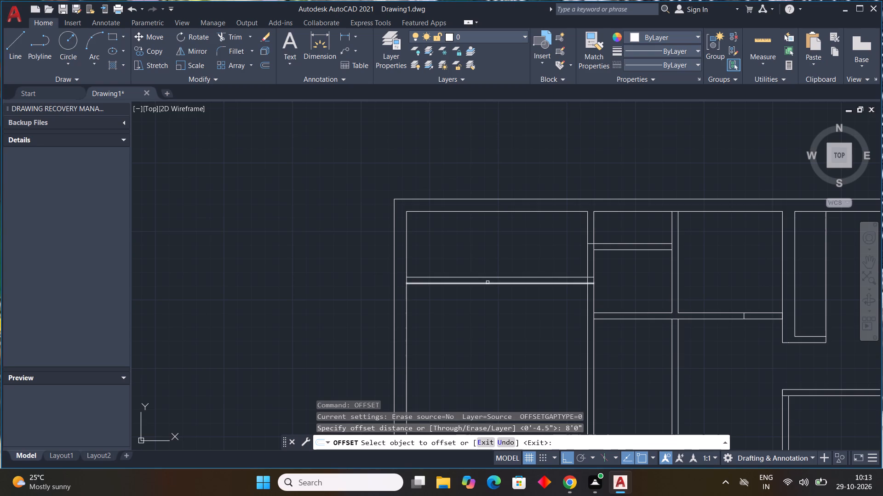
{"action": "left_click_drag", "start_coordinate": [487, 282], "coordinate": [486, 298]}
{"action": "middle_click_drag", "start_coordinate": [508, 366], "coordinate": [516, 286]}
{"action": "scroll", "coordinate": [508, 366], "scroll_direction": "down", "scroll_amount": 1}
{"action": "left_click", "coordinate": [514, 314]}
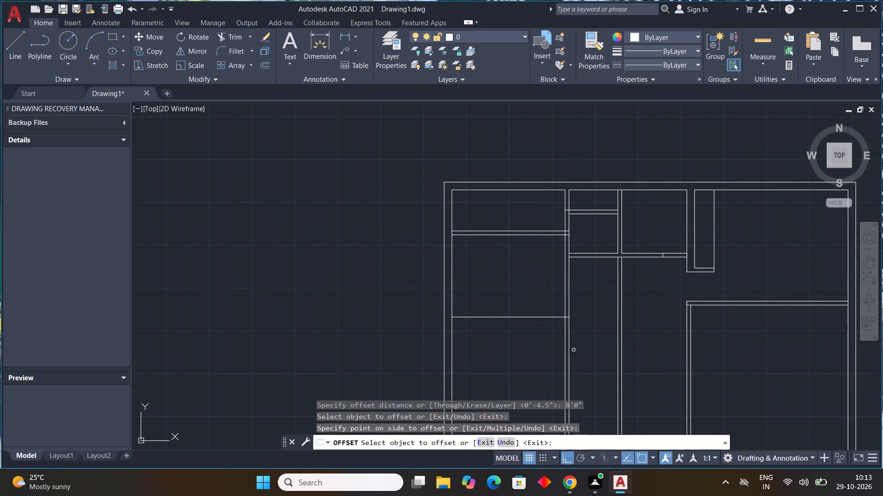
{"action": "key", "text": "Escape"}
{"action": "key", "text": "Escape"}
{"action": "key", "text": "Escape"}
{"action": "key", "text": "Escape"}
{"action": "key", "text": "Escape"}
{"action": "key", "text": "Escape"}
{"action": "key", "text": "Escape"}
{"action": "key", "text": "Escape"}
{"action": "key", "text": "Escape"}
{"action": "key", "text": "Escape"}
{"action": "key", "text": "Escape"}
Offset the new horizontal line in the left room 4.5" downward to form a second partition.
{"action": "key", "text": "space"}
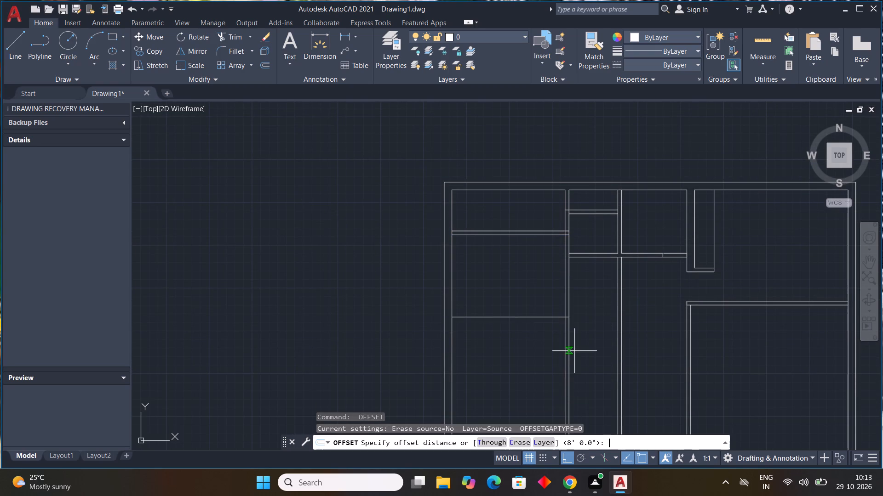
{"action": "type", "text": "4"}
{"action": "type", "text": ".5\""}
{"action": "key", "text": "Return"}
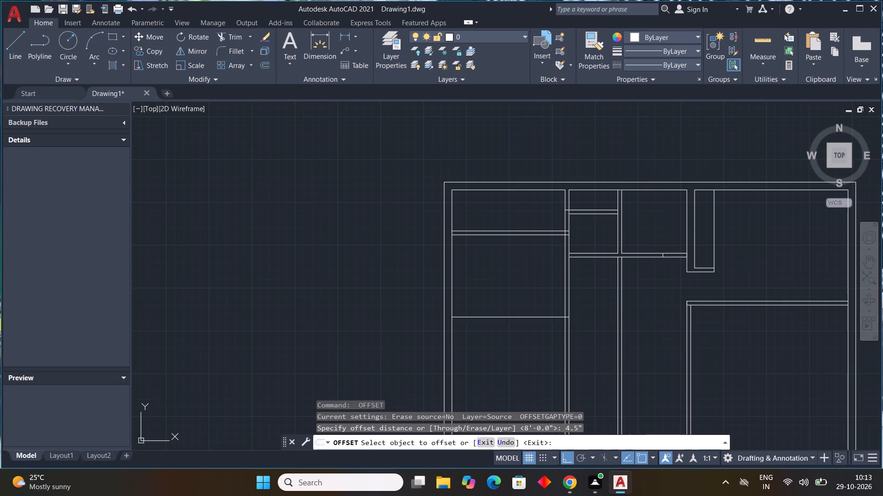
{"action": "left_click", "coordinate": [514, 316]}
{"action": "left_click", "coordinate": [514, 334]}
{"action": "key", "text": "Escape"}
{"action": "key", "text": "Escape"}
{"action": "key", "text": "Escape"}
{"action": "key", "text": "Escape"}
{"action": "key", "text": "Escape"}
{"action": "key", "text": "Escape"}
{"action": "key", "text": "Escape"}
{"action": "key", "text": "Escape"}
{"action": "key", "text": "Escape"}
{"action": "key", "text": "Escape"}
{"action": "key", "text": "Escape"}
Draw a stepped line from the upper left-room partition down, about 6' left, and down to the new partition.
{"action": "middle_click_drag", "start_coordinate": [520, 298], "coordinate": [520, 299]}
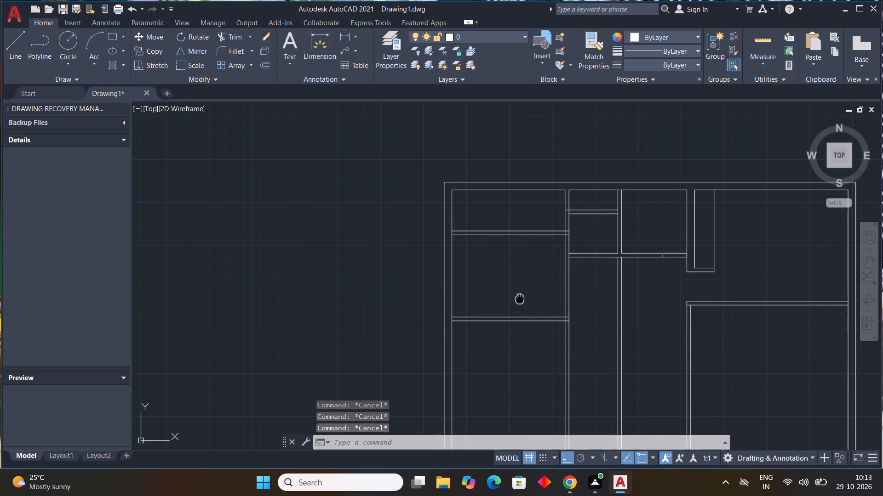
{"action": "middle_click_drag", "start_coordinate": [520, 299], "coordinate": [512, 314]}
{"action": "key", "text": "Escape"}
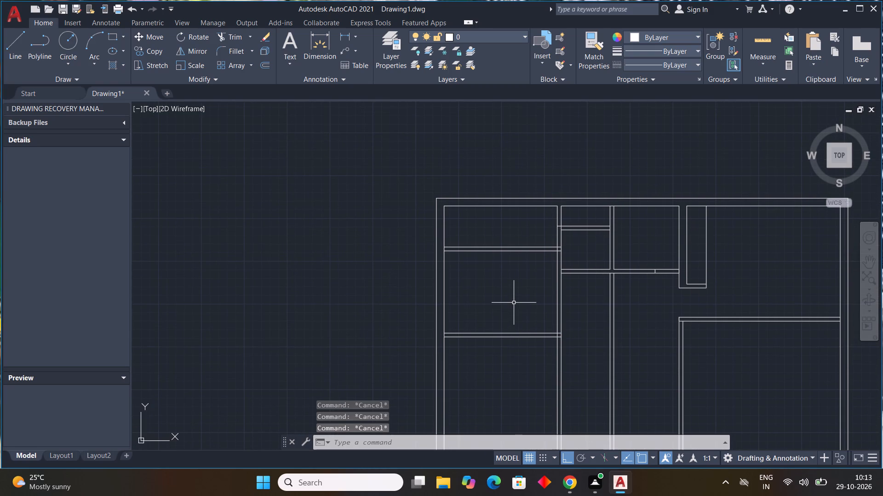
{"action": "key", "text": "l"}
{"action": "key", "text": "space"}
{"action": "scroll", "coordinate": [519, 265], "scroll_direction": "up", "scroll_amount": 2}
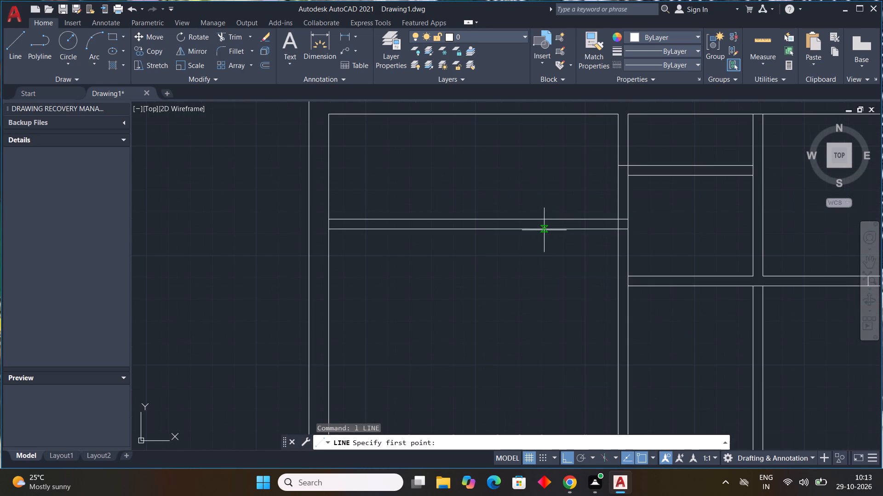
{"action": "left_click", "coordinate": [550, 219]}
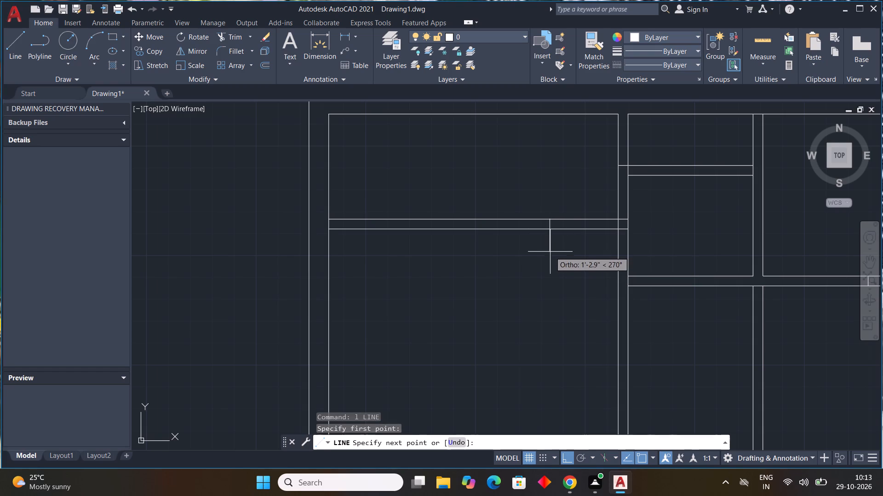
{"action": "left_click", "coordinate": [550, 280]}
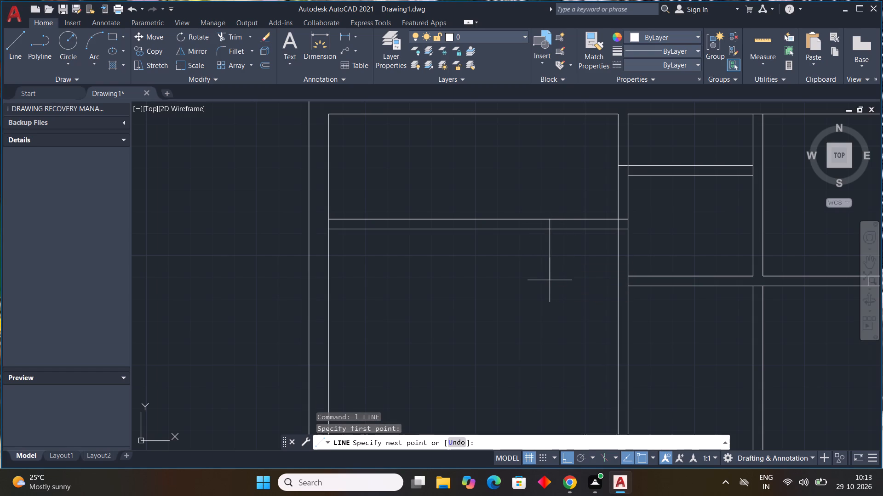
{"action": "left_click", "coordinate": [390, 283]}
{"action": "middle_click_drag", "start_coordinate": [403, 298], "coordinate": [461, 219]}
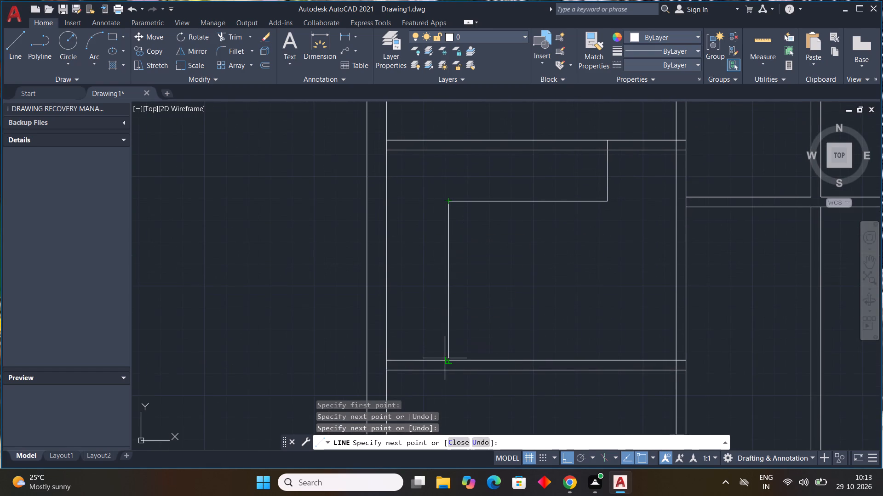
{"action": "left_click", "coordinate": [447, 356]}
{"action": "key", "text": "Escape"}
Draw a short horizontal line across the first vertical partition, a little above the new left-room partition.
{"action": "scroll", "coordinate": [545, 307], "scroll_direction": "down", "scroll_amount": 1}
{"action": "middle_click_drag", "start_coordinate": [545, 307], "coordinate": [478, 338]}
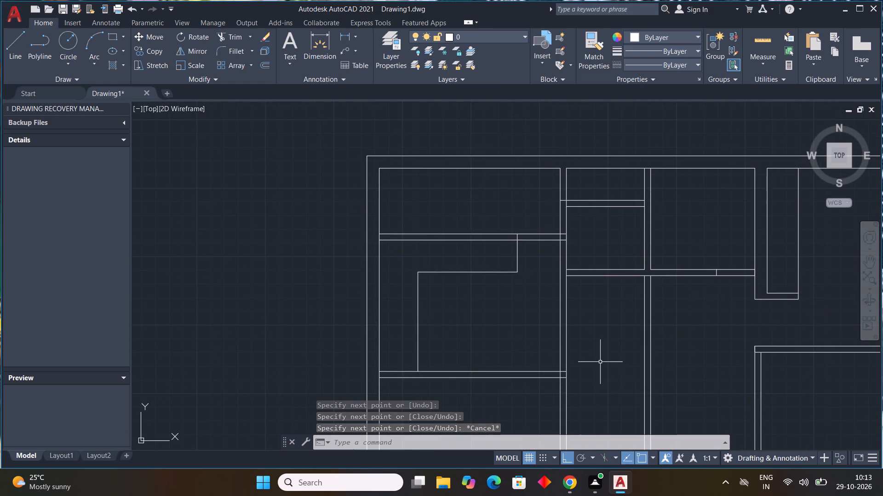
{"action": "type", "text": "l"}
{"action": "key", "text": "space"}
{"action": "middle_click_drag", "start_coordinate": [581, 353], "coordinate": [577, 327]}
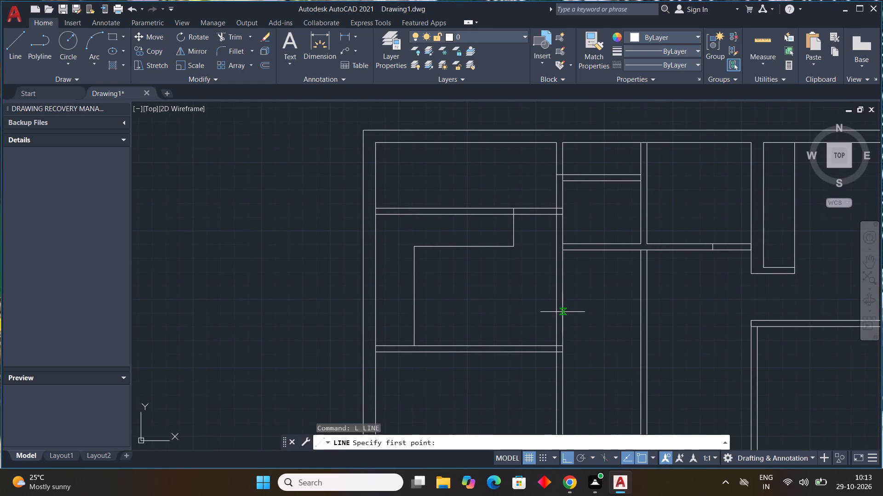
{"action": "left_click", "coordinate": [561, 299]}
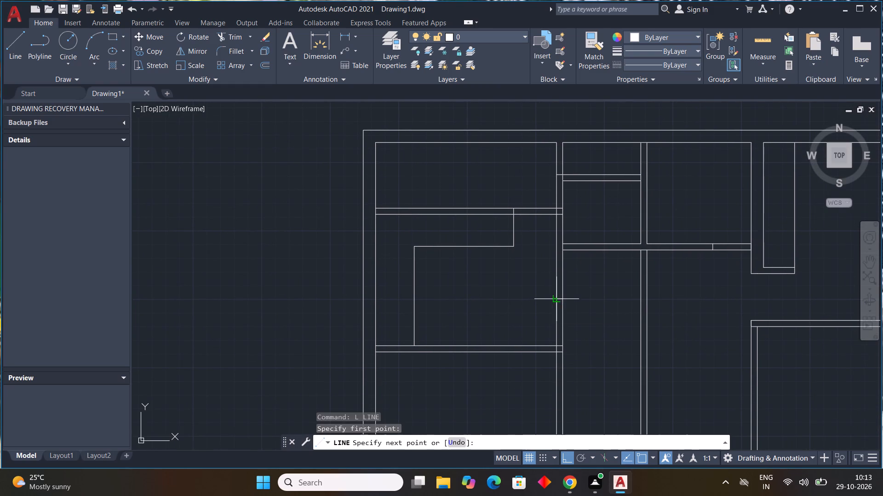
{"action": "left_click", "coordinate": [557, 302]}
{"action": "key", "text": "Escape"}
Trim the upper left-room partition's lower line right of the stepped line, plus both its lines inside the first vertical partition.
{"action": "key", "text": "t"}
{"action": "key", "text": "r"}
{"action": "key", "text": "space"}
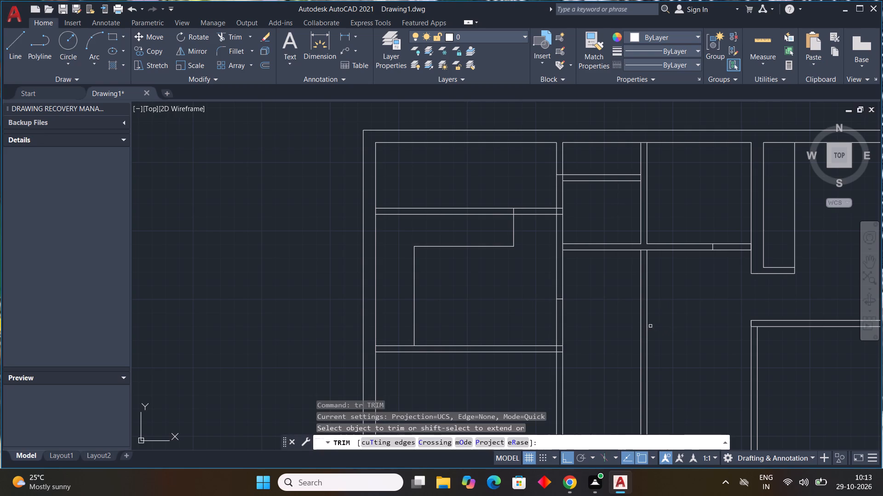
{"action": "left_click", "coordinate": [538, 214]}
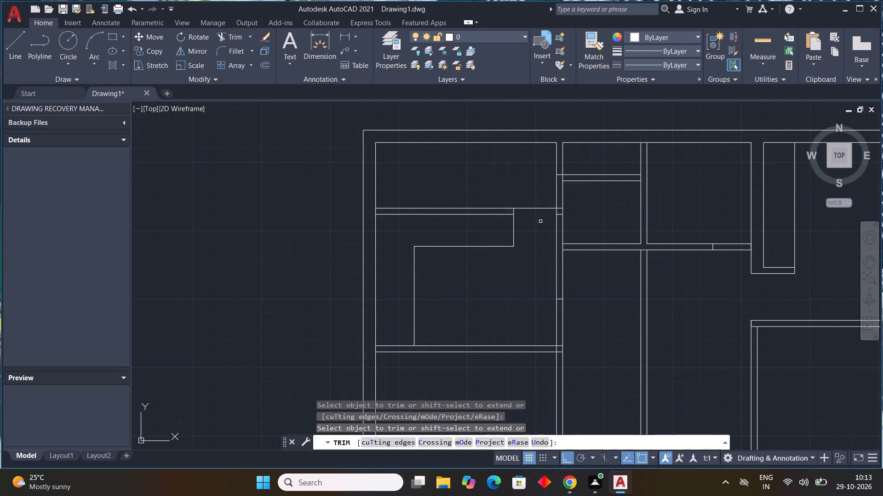
{"action": "scroll", "coordinate": [555, 219], "scroll_direction": "up", "scroll_amount": 1}
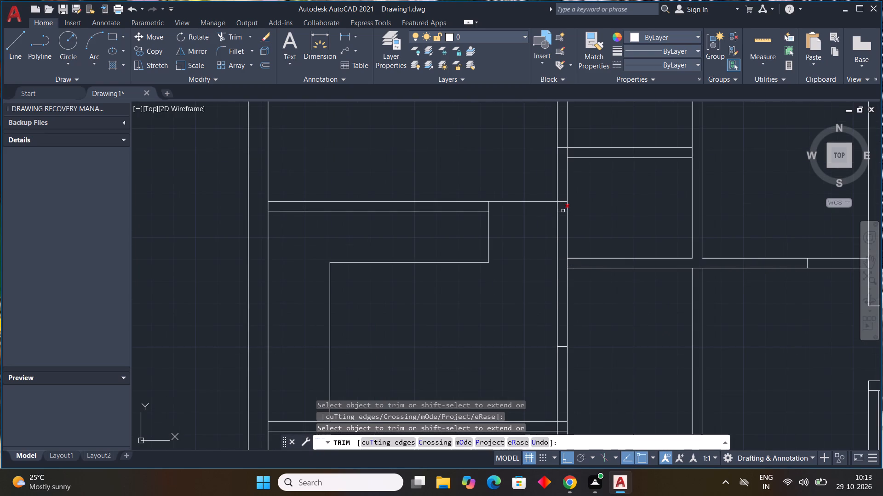
{"action": "left_click", "coordinate": [563, 211]}
{"action": "middle_click_drag", "start_coordinate": [582, 207], "coordinate": [556, 251]}
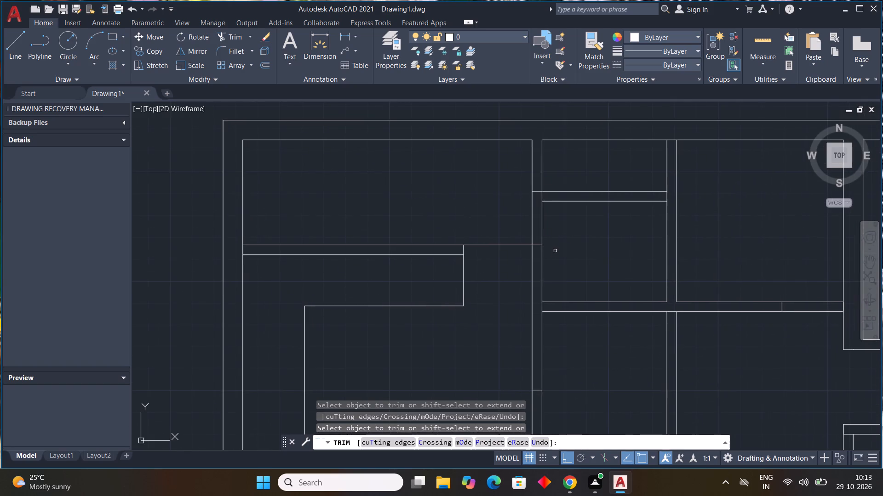
{"action": "scroll", "coordinate": [541, 249], "scroll_direction": "up", "scroll_amount": 2}
{"action": "left_click_drag", "start_coordinate": [533, 234], "coordinate": [527, 260]}
Trim the first vertical partition at its corner with the short partition and remove its section up to the top wall.
{"action": "scroll", "coordinate": [538, 255], "scroll_direction": "down", "scroll_amount": 4}
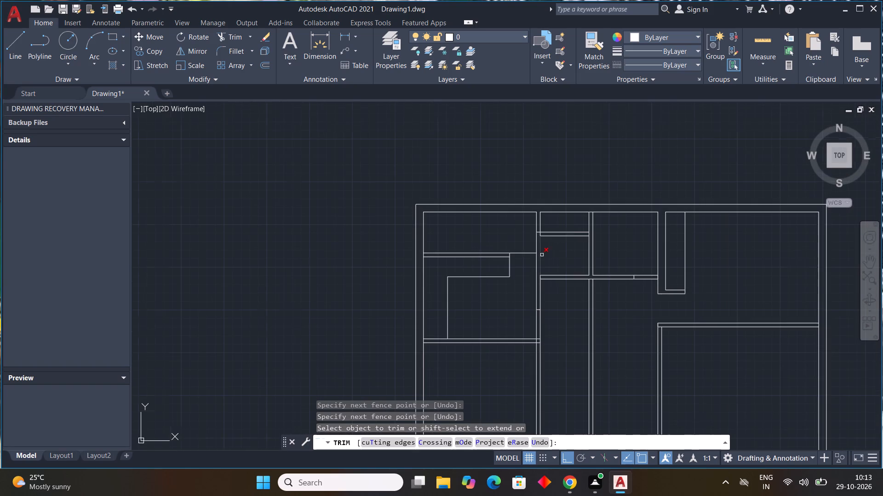
{"action": "scroll", "coordinate": [541, 231], "scroll_direction": "up", "scroll_amount": 4}
{"action": "left_click", "coordinate": [533, 245]}
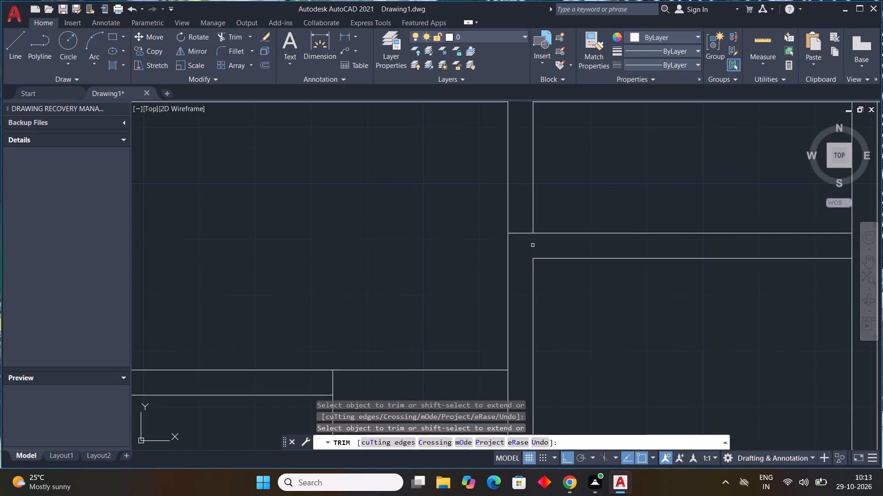
{"action": "scroll", "coordinate": [562, 214], "scroll_direction": "down", "scroll_amount": 2}
{"action": "left_click_drag", "start_coordinate": [564, 194], "coordinate": [452, 194]}
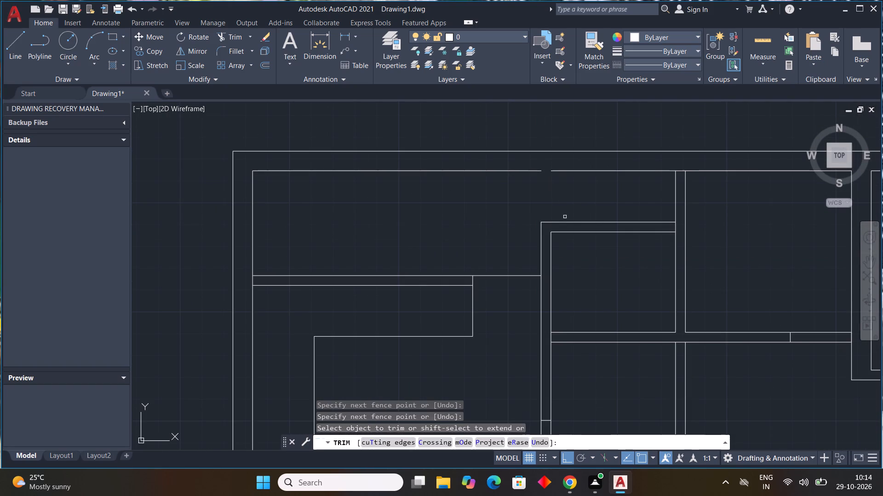
Trim the lines inside the second vertical partition's junctions with the short partition and the top wall.
{"action": "scroll", "coordinate": [664, 233], "scroll_direction": "up", "scroll_amount": 2}
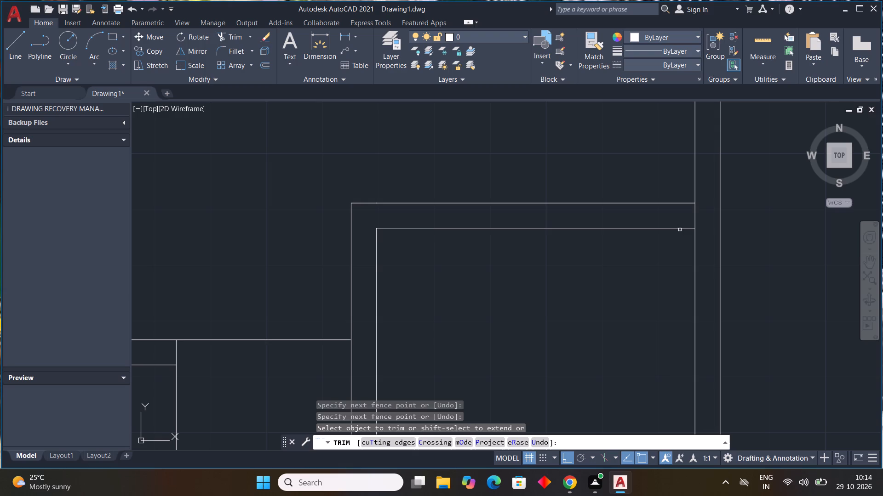
{"action": "left_click", "coordinate": [694, 220]}
{"action": "scroll", "coordinate": [733, 262], "scroll_direction": "down", "scroll_amount": 3}
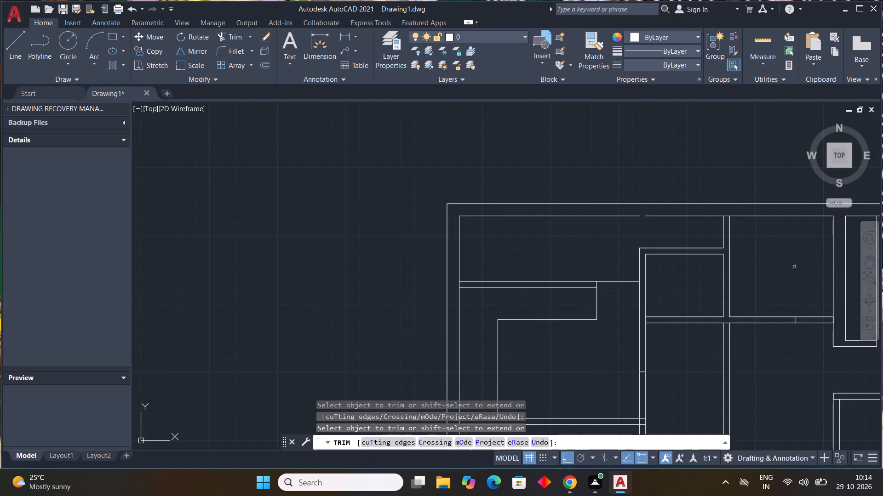
{"action": "left_click", "coordinate": [728, 215]}
Trim the upper line of the middle horizontal partition to the right of its short crossing line.
{"action": "left_click", "coordinate": [814, 316]}
Trim away the second vertical partition below the middle horizontal partition, including its stubs inside the bottom wall.
{"action": "scroll", "coordinate": [742, 389], "scroll_direction": "down", "scroll_amount": 2}
{"action": "middle_click_drag", "start_coordinate": [745, 372], "coordinate": [651, 275]}
{"action": "left_click_drag", "start_coordinate": [630, 299], "coordinate": [648, 297]}
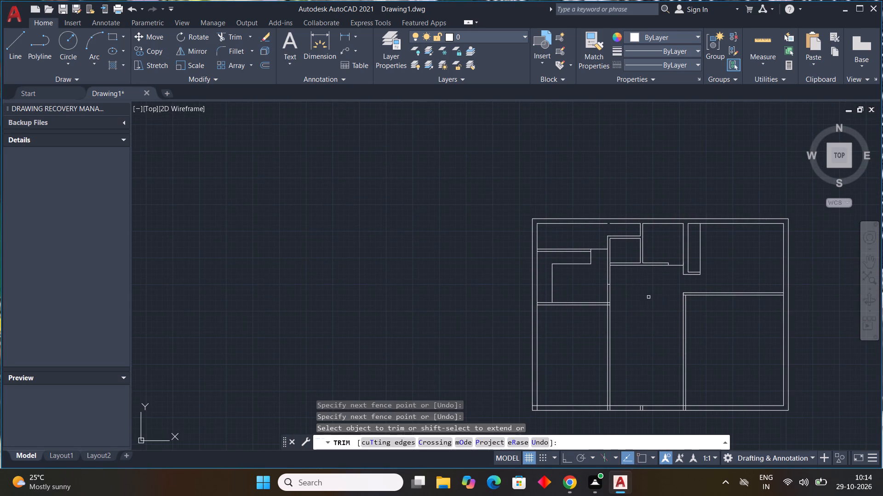
{"action": "scroll", "coordinate": [638, 421], "scroll_direction": "up", "scroll_amount": 4}
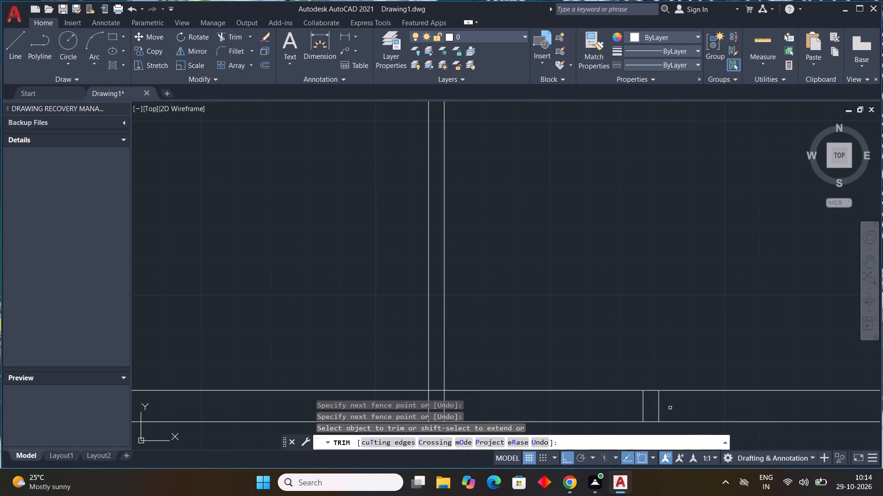
{"action": "left_click_drag", "start_coordinate": [671, 407], "coordinate": [600, 404]}
Trim an opening in the first vertical partition between the short crossing line and the lower left-room partition.
{"action": "scroll", "coordinate": [640, 270], "scroll_direction": "down", "scroll_amount": 3}
{"action": "middle_click_drag", "start_coordinate": [619, 221], "coordinate": [600, 295]}
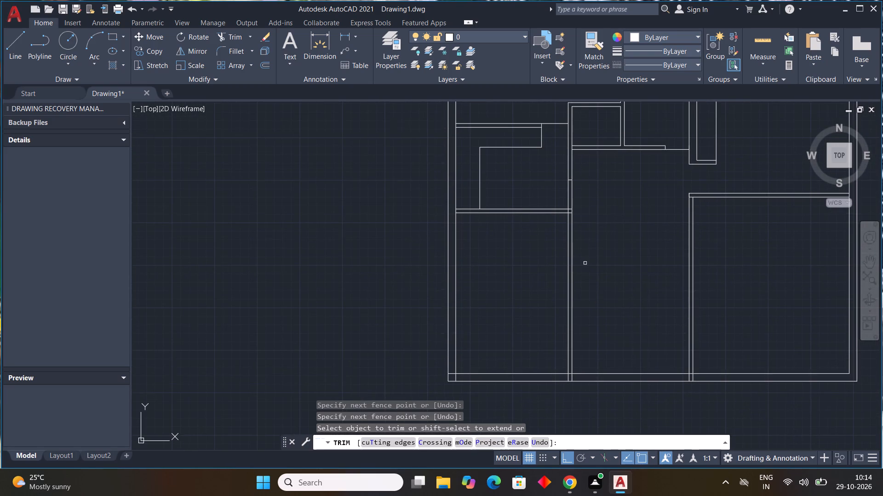
{"action": "left_click_drag", "start_coordinate": [555, 195], "coordinate": [620, 195]}
Trim the left outer wall's inner line where the two left-room horizontal partitions meet it.
{"action": "middle_click_drag", "start_coordinate": [469, 133], "coordinate": [459, 241]}
{"action": "scroll", "coordinate": [441, 236], "scroll_direction": "up", "scroll_amount": 3}
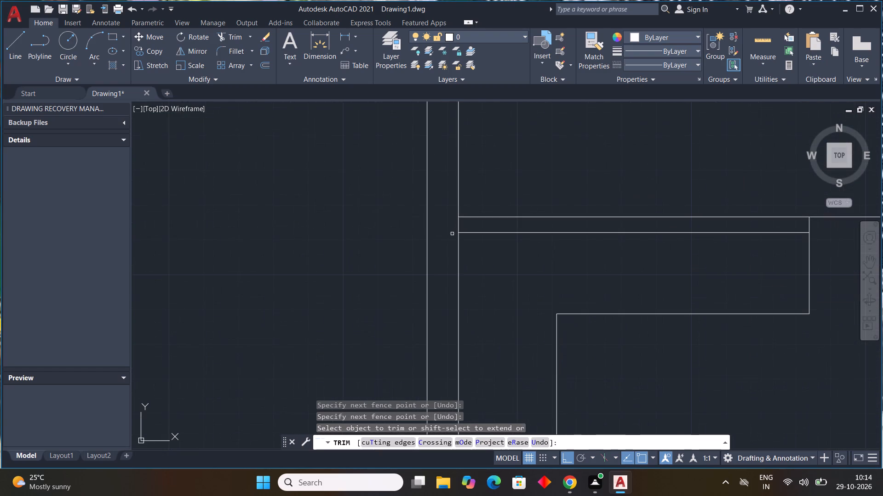
{"action": "left_click", "coordinate": [460, 225]}
{"action": "left_click", "coordinate": [453, 223]}
{"action": "scroll", "coordinate": [479, 266], "scroll_direction": "down", "scroll_amount": 4}
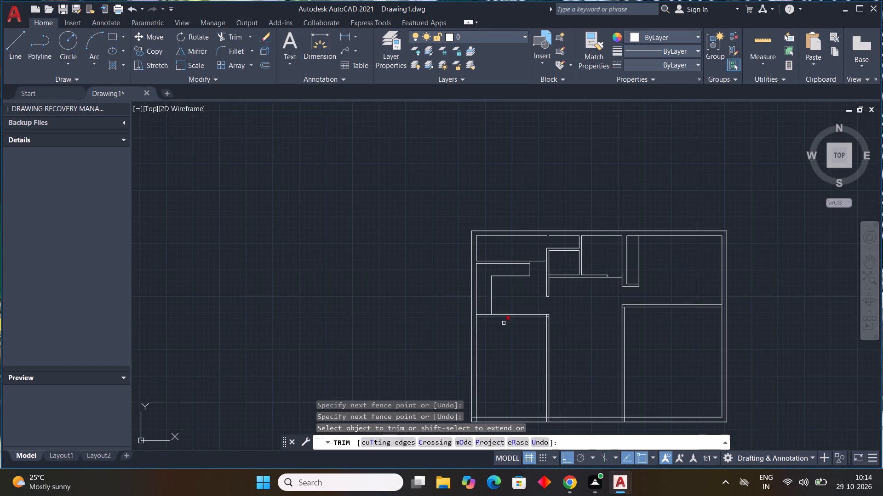
{"action": "scroll", "coordinate": [474, 319], "scroll_direction": "up", "scroll_amount": 3}
{"action": "left_click", "coordinate": [479, 309]}
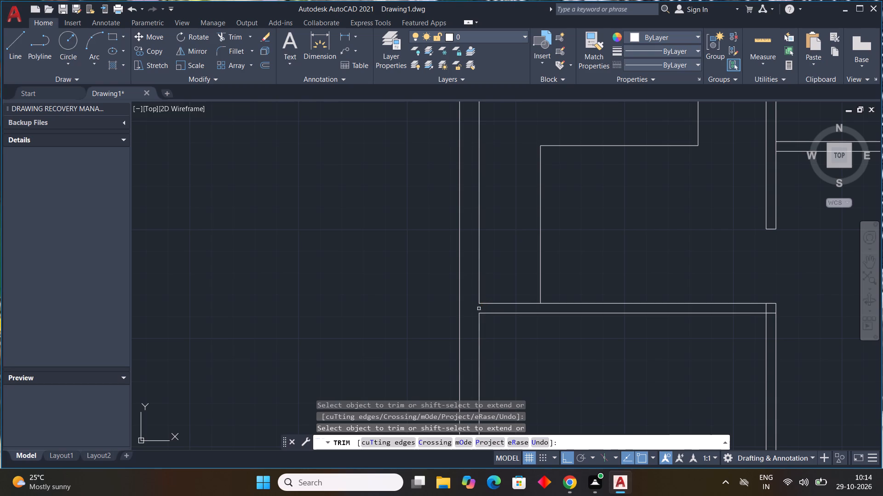
Trim the overlapping lines at the corner of the lower left-room partition and the first vertical partition.
{"action": "scroll", "coordinate": [771, 316], "scroll_direction": "up", "scroll_amount": 4}
{"action": "left_click_drag", "start_coordinate": [774, 316], "coordinate": [706, 269]}
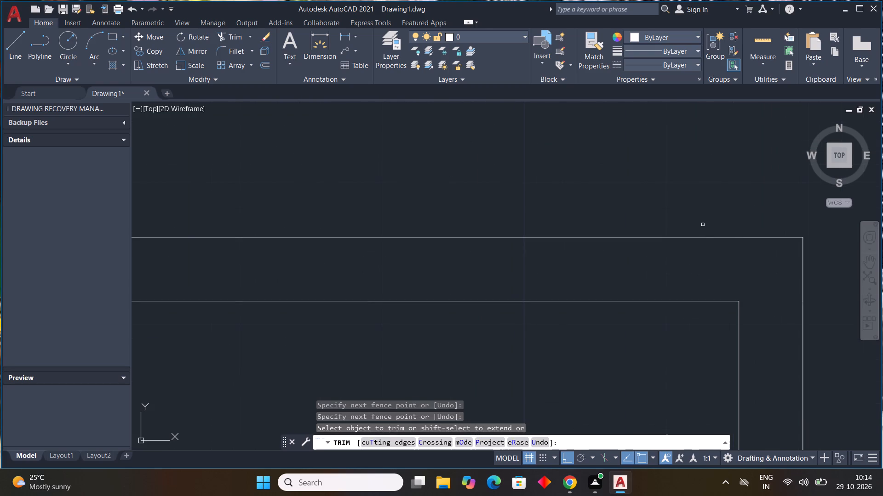
{"action": "scroll", "coordinate": [687, 218], "scroll_direction": "down", "scroll_amount": 3}
{"action": "scroll", "coordinate": [741, 297], "scroll_direction": "down", "scroll_amount": 3}
{"action": "middle_click_drag", "start_coordinate": [775, 328], "coordinate": [774, 326]}
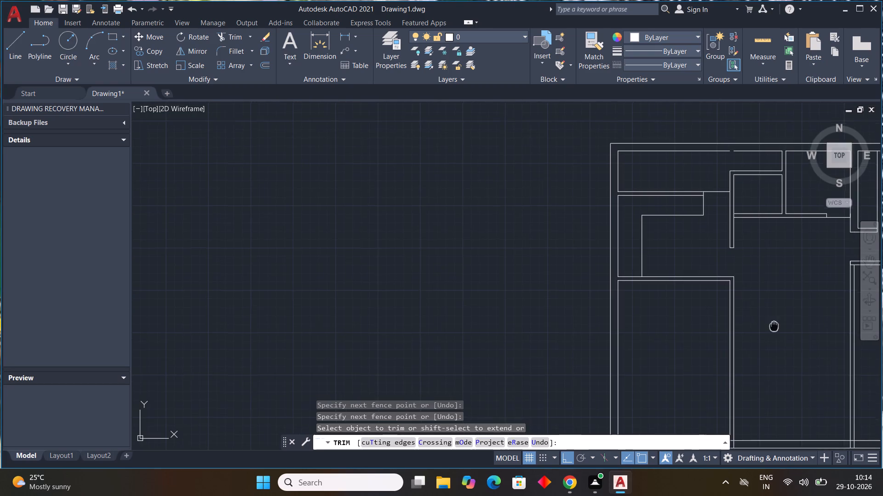
{"action": "middle_click_drag", "start_coordinate": [774, 326], "coordinate": [686, 267]}
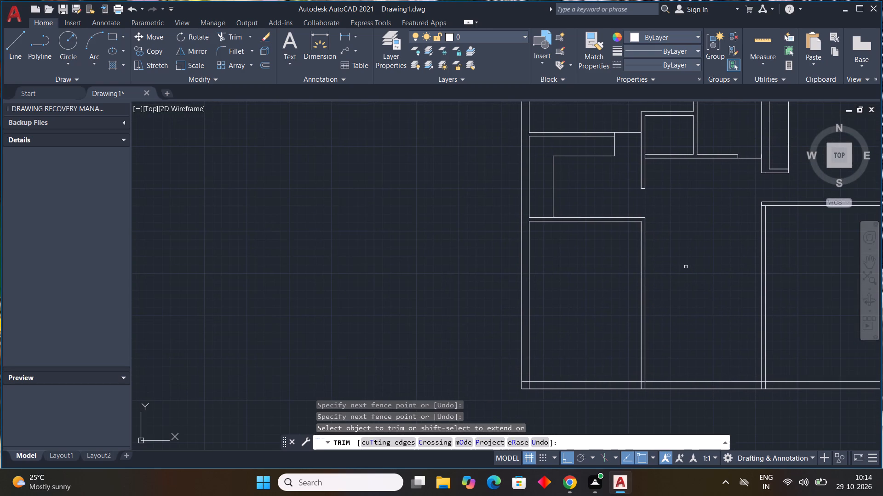
Trim the bottom wall's inner line where it overruns into the left outer wall at the plan's lower-left corner.
{"action": "scroll", "coordinate": [686, 267], "scroll_direction": "down", "scroll_amount": 1}
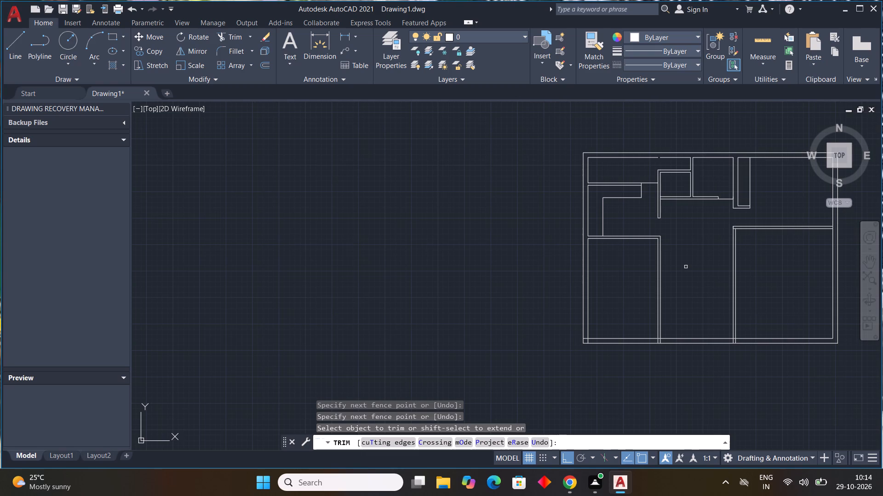
{"action": "scroll", "coordinate": [577, 364], "scroll_direction": "up", "scroll_amount": 3}
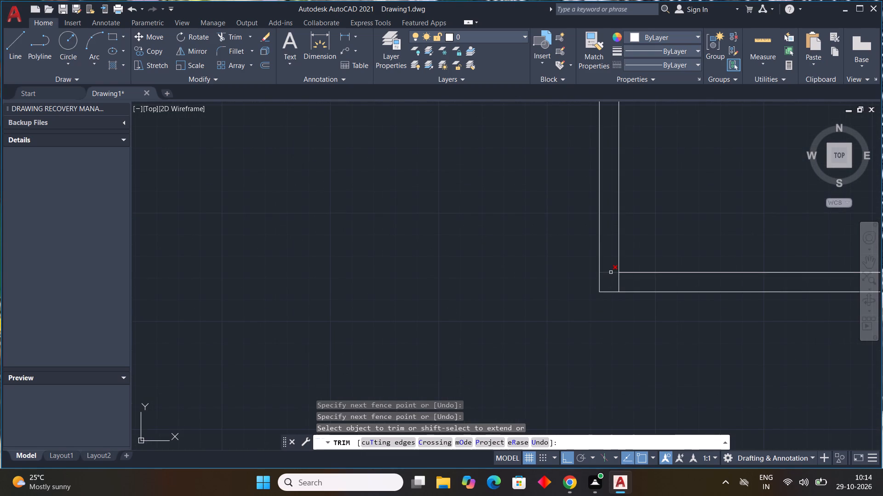
{"action": "left_click", "coordinate": [611, 272]}
{"action": "scroll", "coordinate": [653, 253], "scroll_direction": "down", "scroll_amount": 4}
{"action": "middle_click_drag", "start_coordinate": [691, 253], "coordinate": [533, 310]}
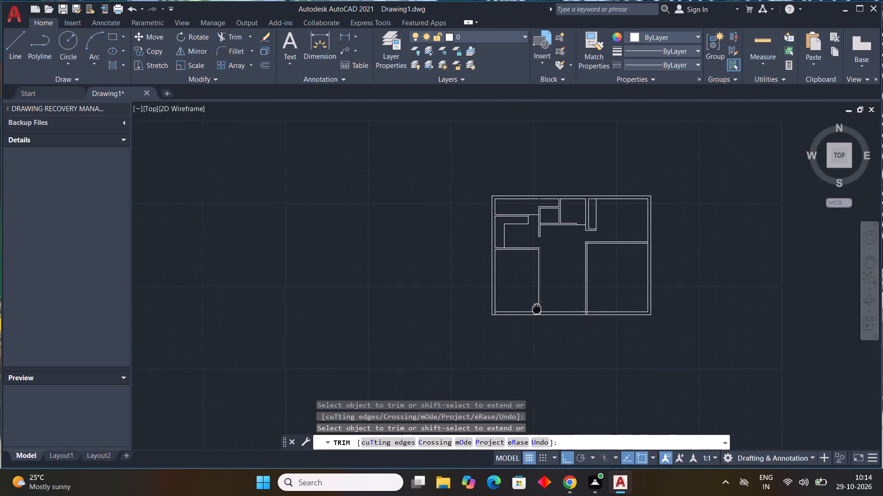
{"action": "middle_click_drag", "start_coordinate": [533, 310], "coordinate": [513, 317]}
{"action": "scroll", "coordinate": [513, 317], "scroll_direction": "down", "scroll_amount": 1}
{"action": "scroll", "coordinate": [518, 269], "scroll_direction": "up", "scroll_amount": 3}
{"action": "key", "text": "Escape"}
{"action": "key", "text": "Escape"}
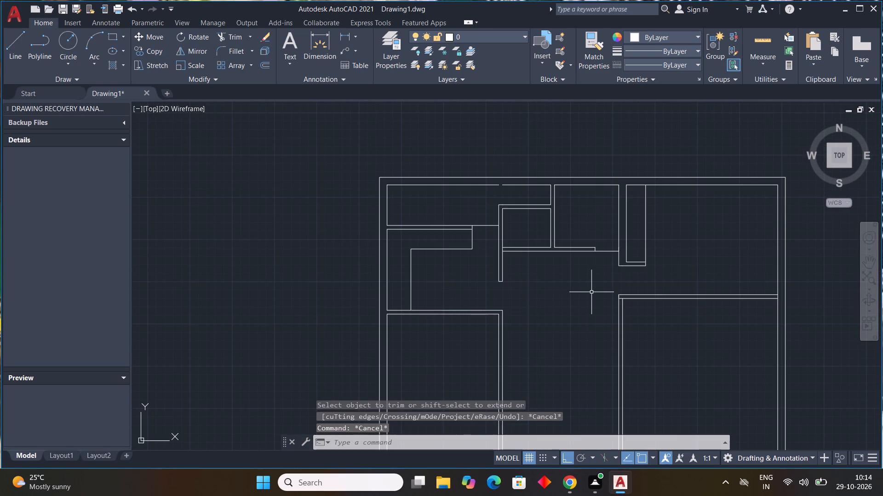
{"action": "key", "text": "Escape"}
{"action": "key", "text": "Escape"}
{"action": "key", "text": "Escape"}
Extend the top outer wall's inner line to close the small gap above the first vertical partition.
{"action": "type", "text": "ex"}
{"action": "key", "text": "space"}
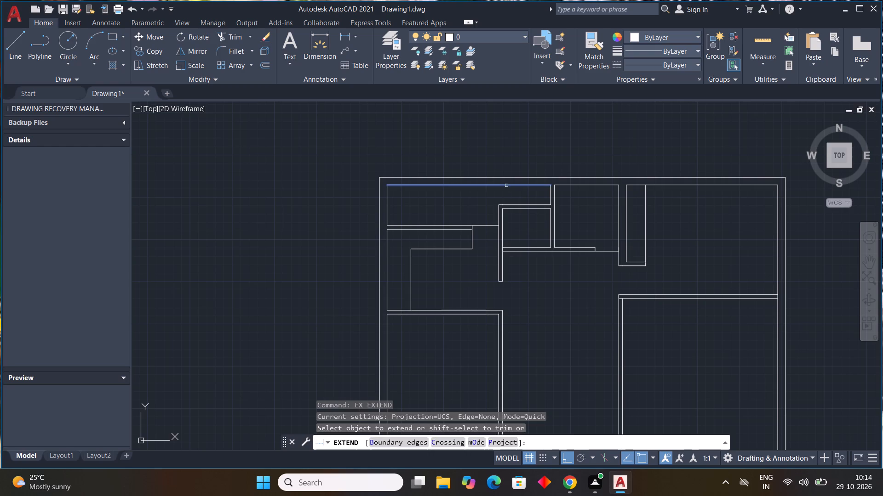
{"action": "left_click", "coordinate": [506, 186]}
{"action": "key", "text": "Escape"}
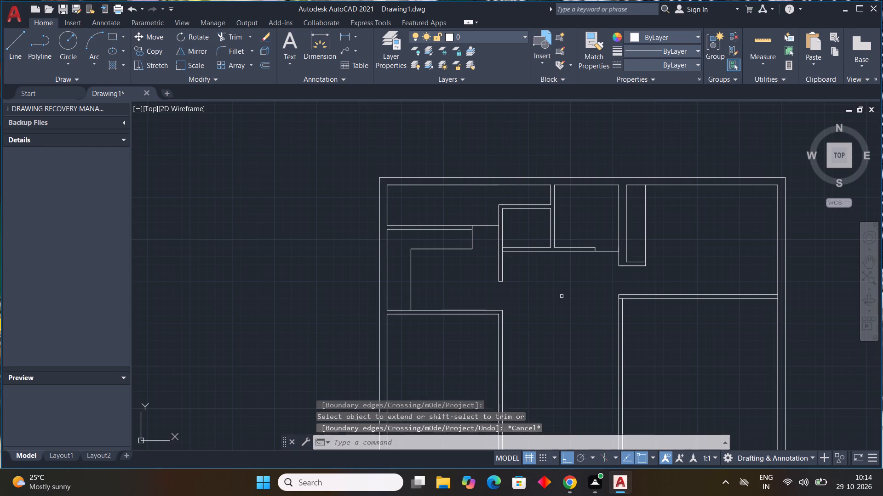
{"action": "key", "text": "Escape"}
{"action": "key", "text": "Escape"}
{"action": "key", "text": "Escape"}
{"action": "key", "text": "Escape"}
{"action": "key", "text": "Escape"}
{"action": "key", "text": "Escape"}
{"action": "key", "text": "Escape"}
{"action": "key", "text": "Escape"}
{"action": "key", "text": "Escape"}
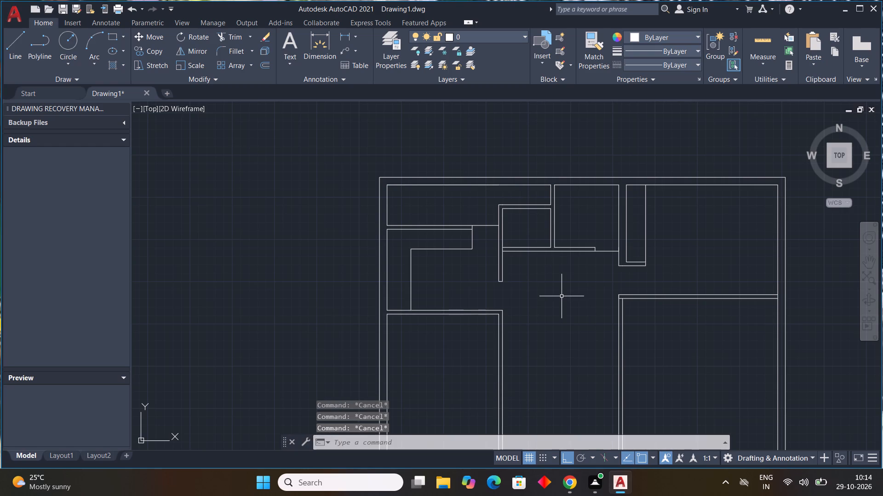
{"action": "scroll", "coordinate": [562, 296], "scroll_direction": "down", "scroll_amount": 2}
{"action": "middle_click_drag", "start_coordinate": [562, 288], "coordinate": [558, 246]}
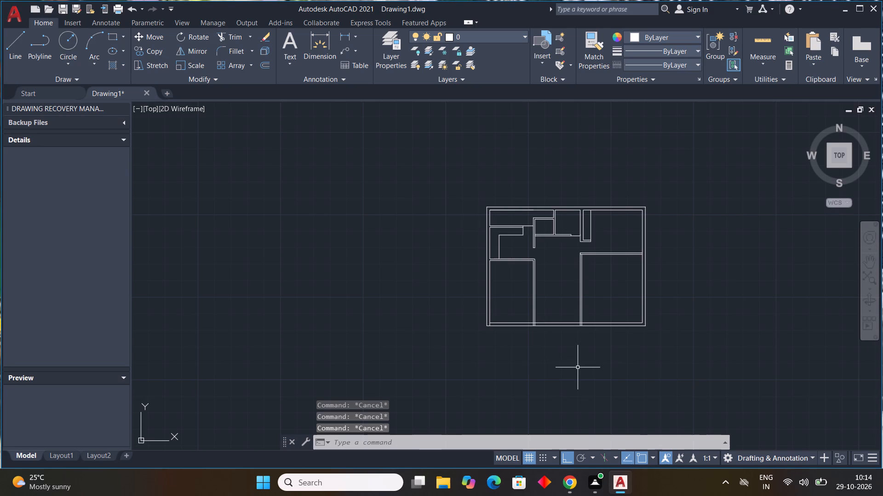
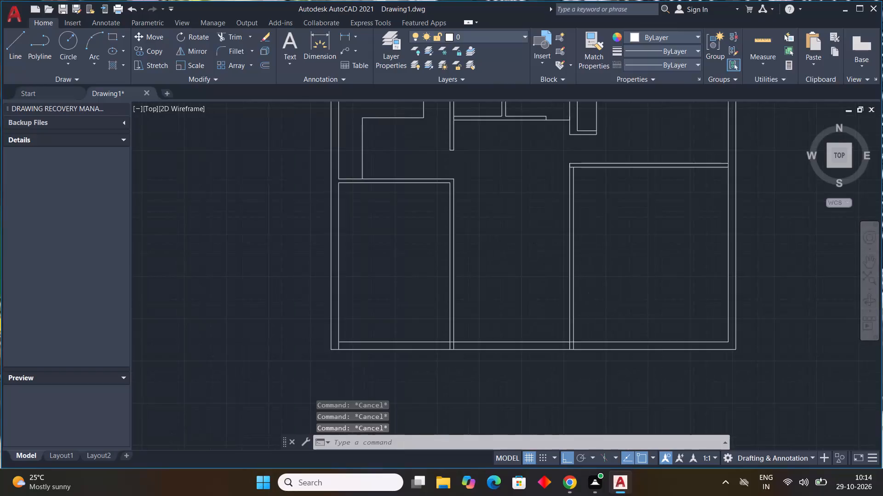
Bring the upper part of the floor plan into view and start the Offset command for its lines.
{"action": "scroll", "coordinate": [589, 315], "scroll_direction": "down", "scroll_amount": 2}
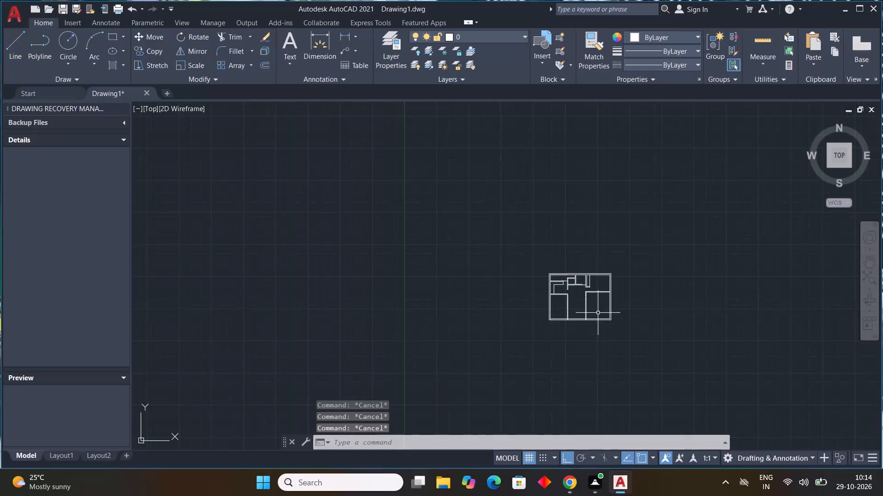
{"action": "middle_click_drag", "start_coordinate": [598, 313], "coordinate": [582, 337]}
{"action": "scroll", "coordinate": [582, 337], "scroll_direction": "up", "scroll_amount": 1}
{"action": "scroll", "coordinate": [596, 300], "scroll_direction": "up", "scroll_amount": 3}
{"action": "key", "text": "Escape"}
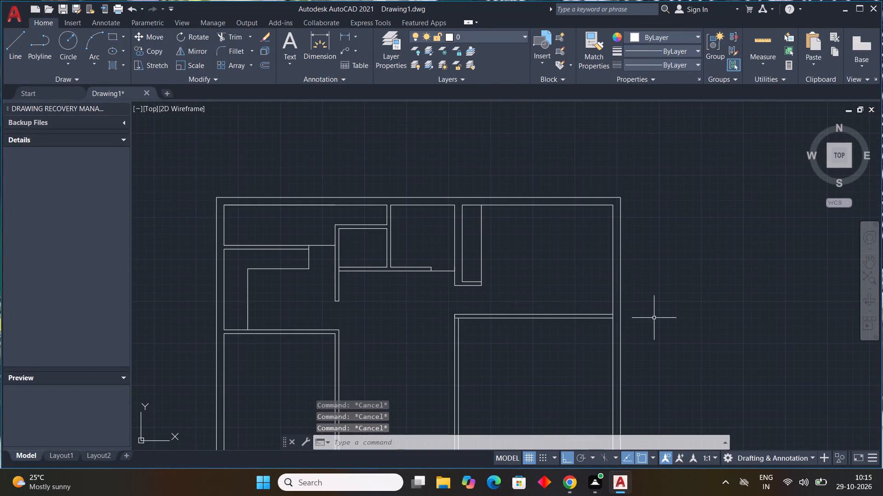
{"action": "key", "text": "Escape"}
{"action": "key", "text": "Escape"}
{"action": "key", "text": "Escape"}
{"action": "type", "text": "off"}
{"action": "key", "text": "space"}
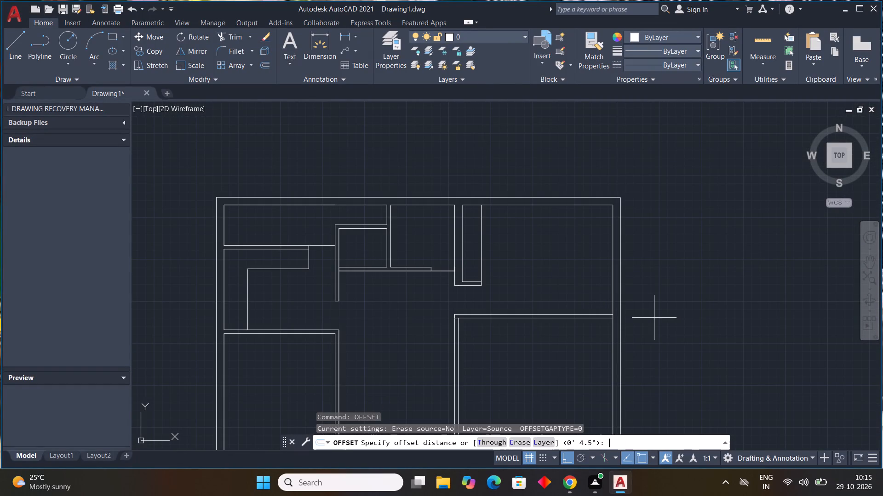
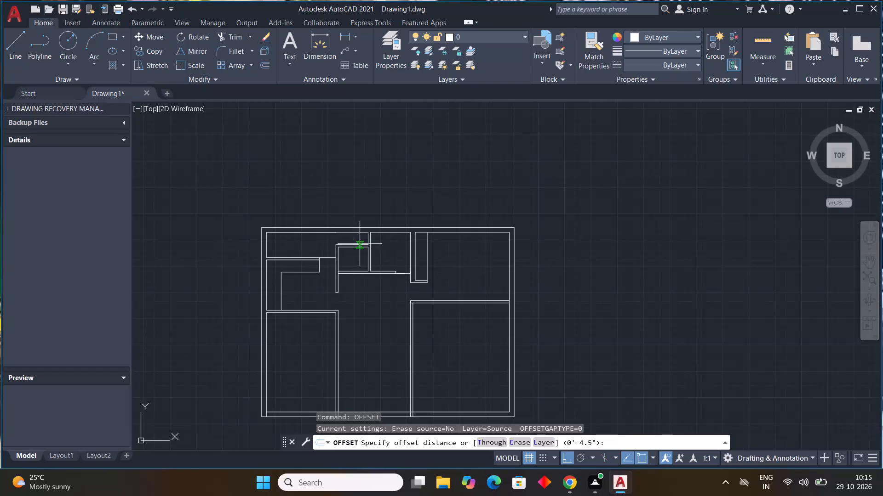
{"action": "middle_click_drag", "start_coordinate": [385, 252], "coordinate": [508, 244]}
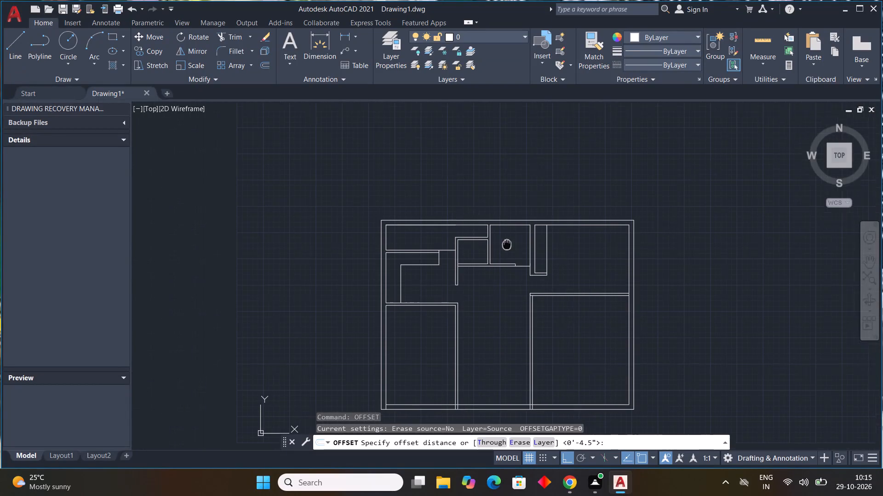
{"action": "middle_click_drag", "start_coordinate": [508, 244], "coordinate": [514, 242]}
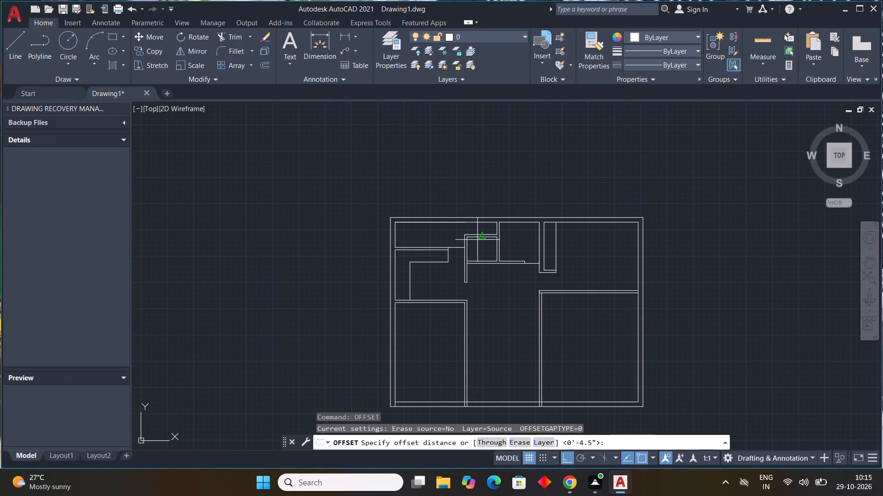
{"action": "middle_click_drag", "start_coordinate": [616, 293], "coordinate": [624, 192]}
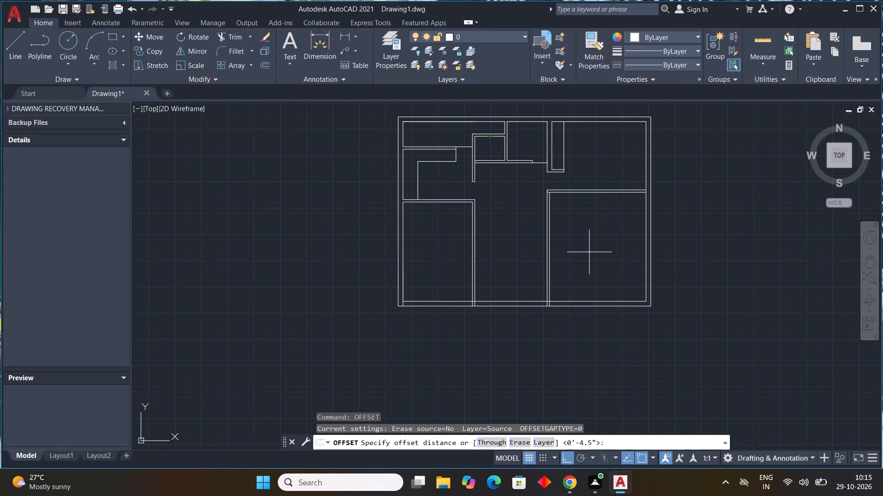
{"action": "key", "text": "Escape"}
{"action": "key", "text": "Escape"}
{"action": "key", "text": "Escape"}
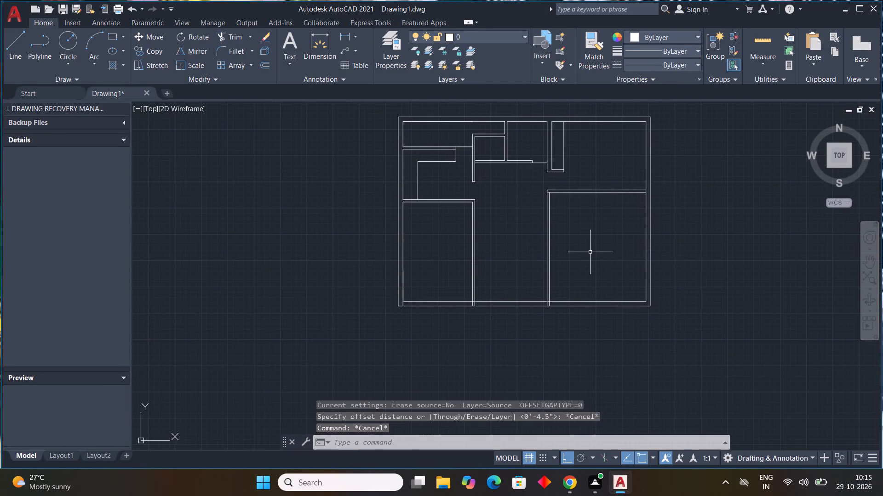
Offset the lower line of the southeast room's top wall 4'6" downward into the room.
{"action": "scroll", "coordinate": [597, 225], "scroll_direction": "up", "scroll_amount": 3}
{"action": "middle_click_drag", "start_coordinate": [594, 235], "coordinate": [591, 241]}
{"action": "scroll", "coordinate": [593, 237], "scroll_direction": "down", "scroll_amount": 1}
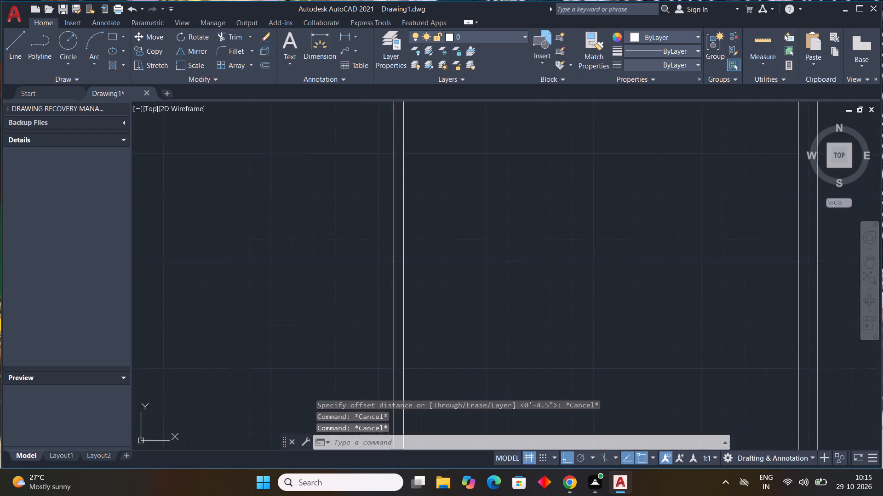
{"action": "middle_click_drag", "start_coordinate": [591, 241], "coordinate": [590, 280]}
{"action": "middle_click_drag", "start_coordinate": [591, 279], "coordinate": [598, 279]}
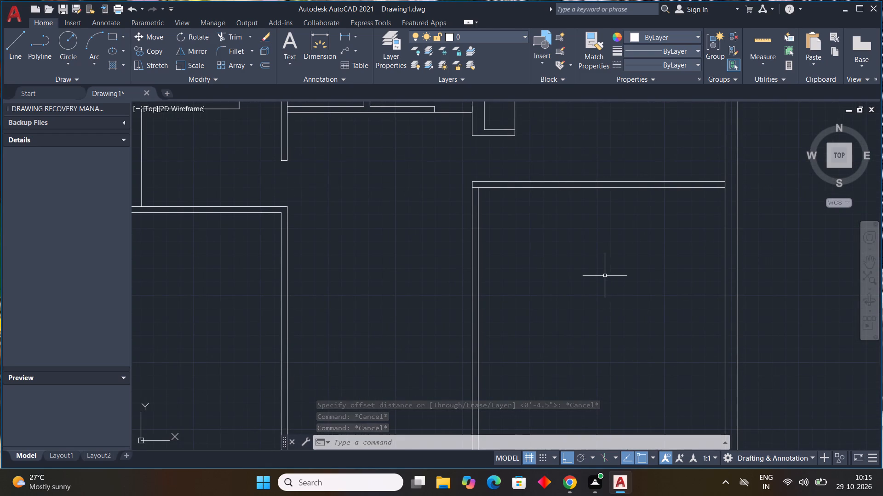
{"action": "type", "text": "off"}
{"action": "key", "text": "space"}
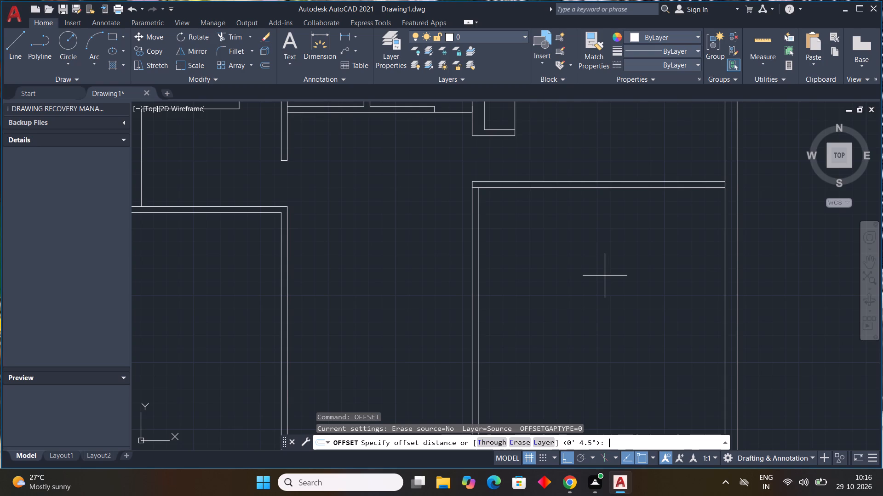
{"action": "key", "text": "4"}
{"action": "key", "text": "apostrophe"}
{"action": "type", "text": "6\""}
{"action": "key", "text": "space"}
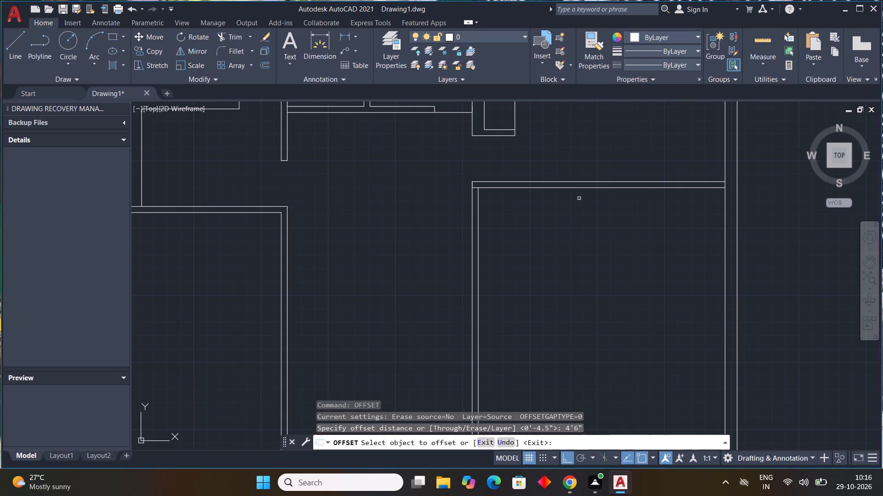
{"action": "left_click", "coordinate": [550, 188]}
{"action": "left_click_drag", "start_coordinate": [573, 291], "coordinate": [574, 294]}
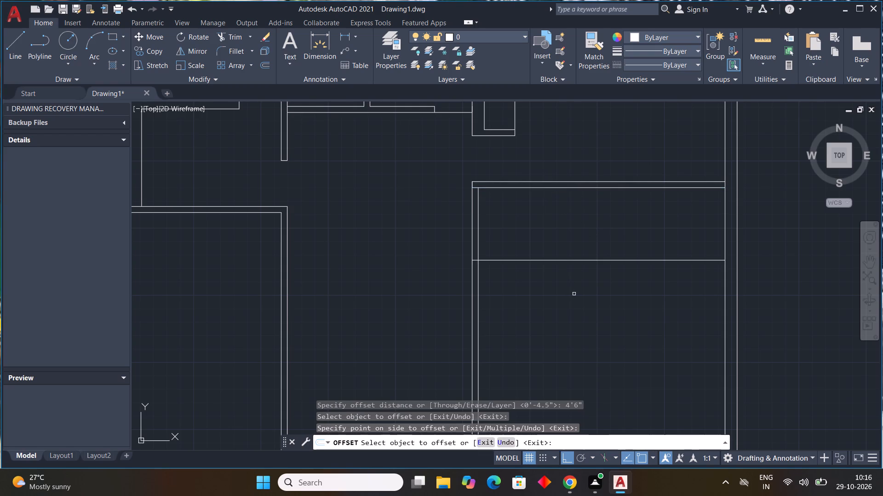
{"action": "left_click_drag", "start_coordinate": [574, 294], "coordinate": [574, 295]}
{"action": "key", "text": "Escape"}
{"action": "key", "text": "Escape"}
{"action": "key", "text": "Escape"}
{"action": "key", "text": "Escape"}
{"action": "key", "text": "Escape"}
{"action": "key", "text": "Escape"}
{"action": "key", "text": "Escape"}
{"action": "key", "text": "Escape"}
{"action": "key", "text": "Escape"}
{"action": "key", "text": "Escape"}
{"action": "key", "text": "Escape"}
{"action": "key", "text": "Escape"}
{"action": "key", "text": "Escape"}
{"action": "key", "text": "Escape"}
{"action": "key", "text": "Escape"}
{"action": "key", "text": "Escape"}
{"action": "key", "text": "Escape"}
{"action": "key", "text": "Escape"}
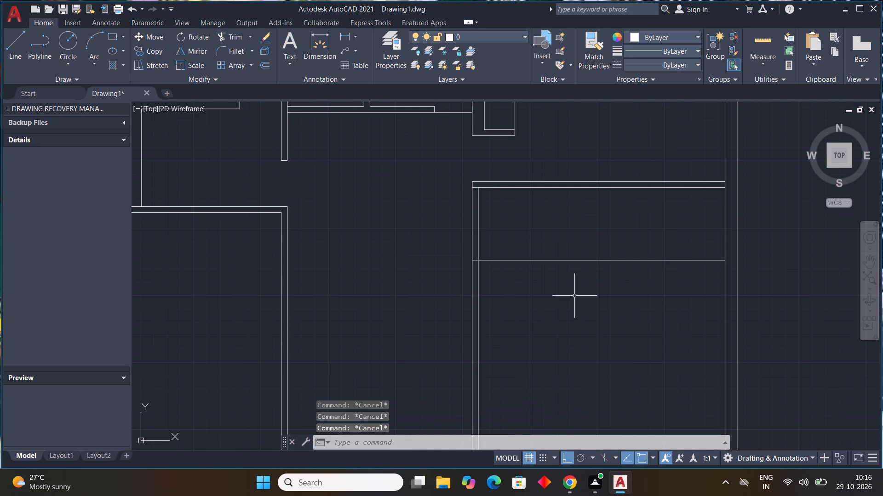
Offset the new horizontal line 4.5" downward to form a partition across the southeast room.
{"action": "key", "text": "space"}
{"action": "type", "text": "4.5\""}
{"action": "key", "text": "Return"}
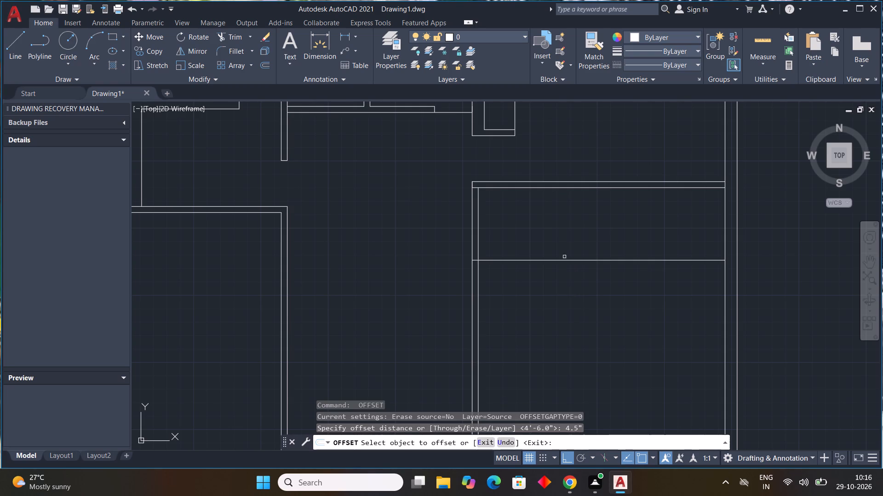
{"action": "left_click", "coordinate": [562, 260]}
{"action": "left_click", "coordinate": [575, 293]}
{"action": "key", "text": "Escape"}
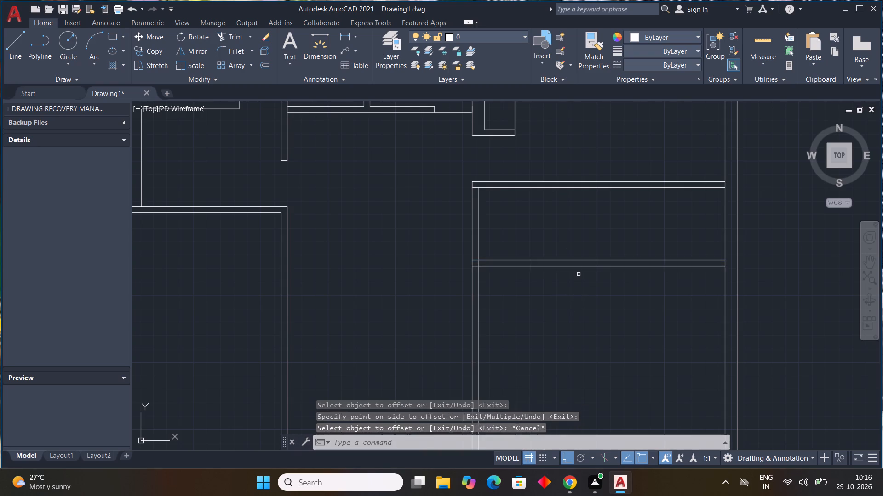
{"action": "key", "text": "Escape"}
{"action": "key", "text": "Escape"}
{"action": "key", "text": "Escape"}
{"action": "key", "text": "Escape"}
Trim the east outer wall's inner line between the line pairs of the two horizontal partitions that meet it.
{"action": "type", "text": "tr"}
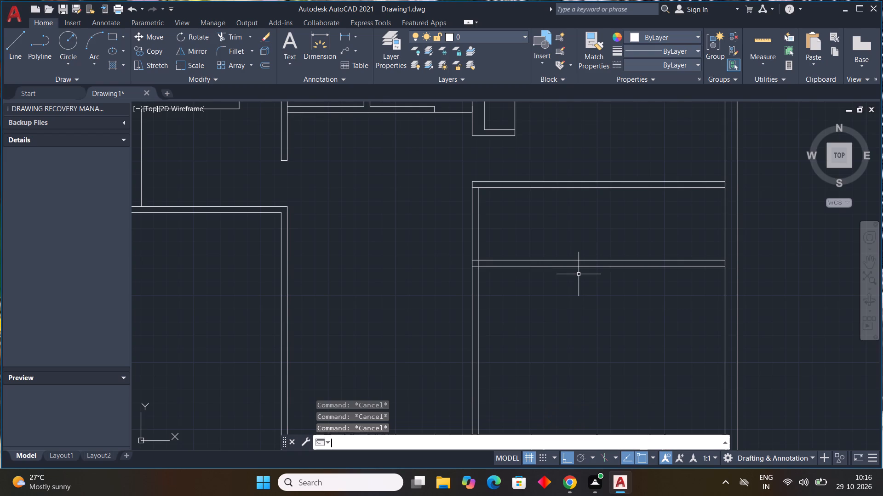
{"action": "key", "text": "space"}
{"action": "left_click", "coordinate": [726, 185]}
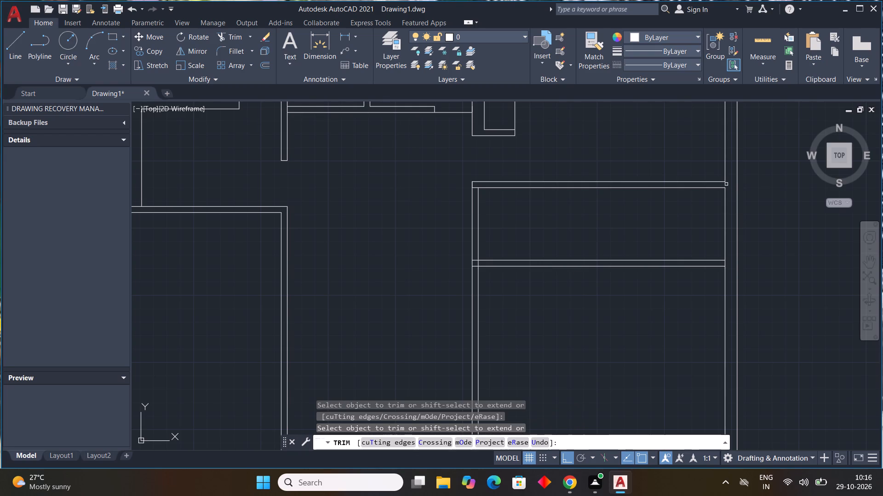
{"action": "left_click", "coordinate": [726, 264]}
{"action": "key", "text": "Escape"}
{"action": "key", "text": "Escape"}
{"action": "key", "text": "Escape"}
{"action": "key", "text": "Escape"}
{"action": "key", "text": "Escape"}
{"action": "key", "text": "Escape"}
{"action": "key", "text": "Escape"}
{"action": "key", "text": "Escape"}
{"action": "key", "text": "Escape"}
{"action": "key", "text": "Escape"}
{"action": "key", "text": "Escape"}
{"action": "key", "text": "Escape"}
{"action": "key", "text": "Escape"}
{"action": "key", "text": "Escape"}
{"action": "key", "text": "Escape"}
{"action": "key", "text": "Escape"}
{"action": "key", "text": "Escape"}
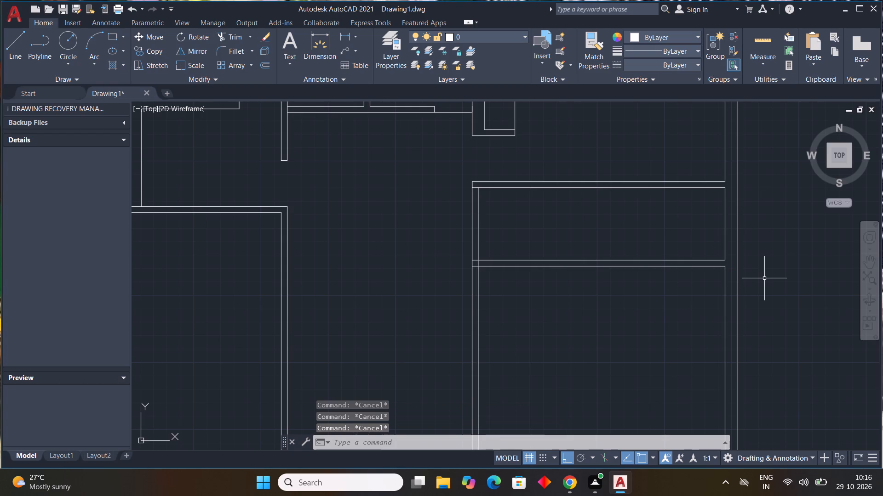
Offset the east outer wall's inner line between the two horizontal partitions 5'0" to the west.
{"action": "type", "text": "off"}
{"action": "key", "text": "space"}
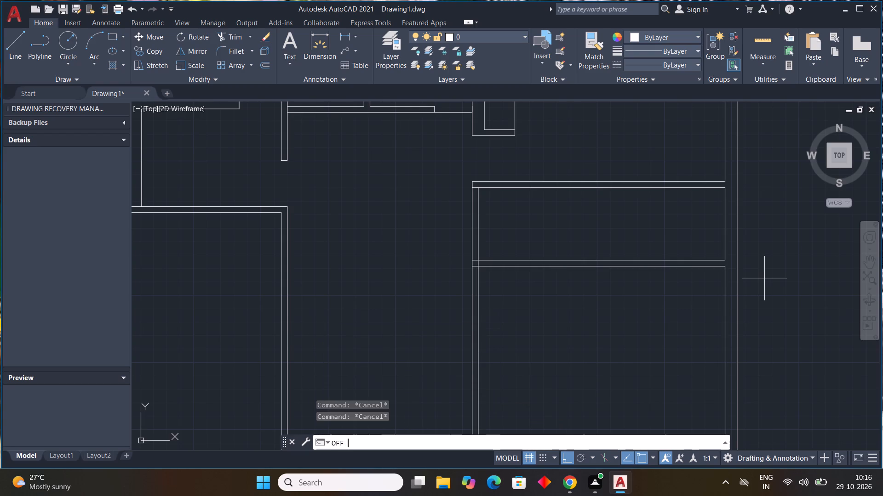
{"action": "type", "text": "5'0\""}
{"action": "key", "text": "Return"}
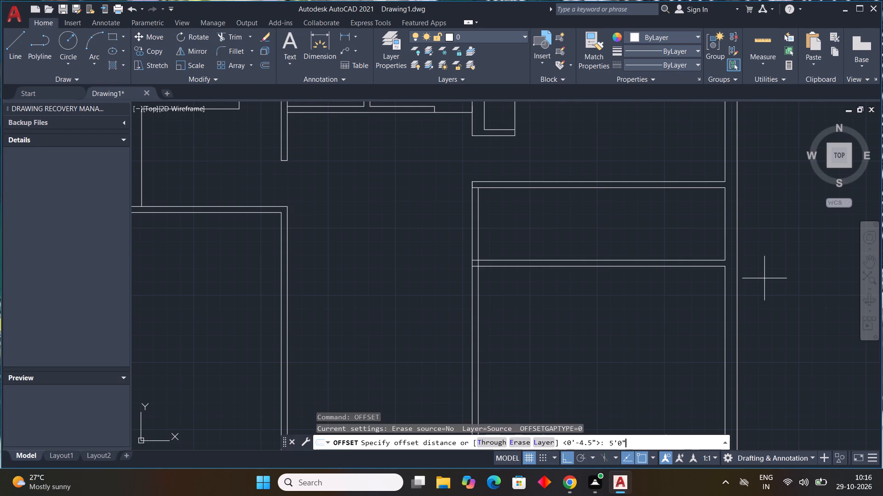
{"action": "scroll", "coordinate": [766, 278], "scroll_direction": "up", "scroll_amount": 1}
{"action": "left_click_drag", "start_coordinate": [700, 185], "coordinate": [693, 185]}
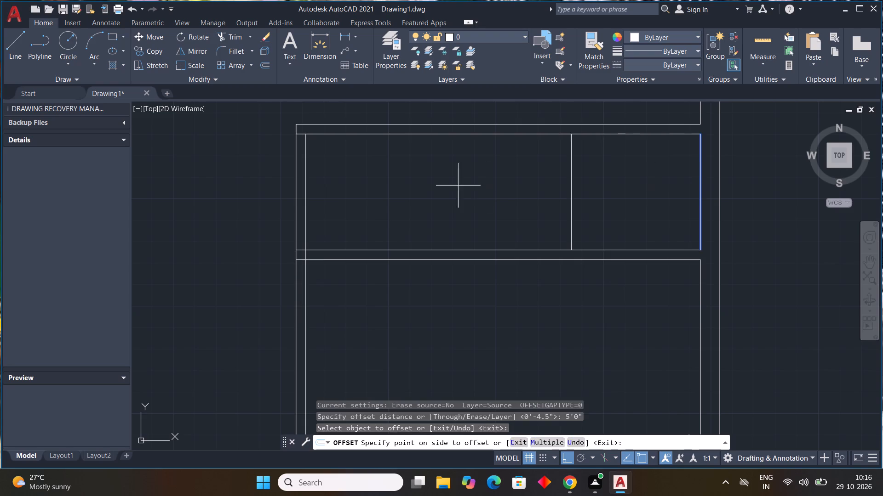
{"action": "left_click", "coordinate": [458, 186]}
{"action": "key", "text": "Escape"}
{"action": "key", "text": "Escape"}
{"action": "key", "text": "Escape"}
{"action": "key", "text": "Escape"}
Offset the new vertical line 4.5" to the west to give the dividing partition its thickness.
{"action": "key", "text": "space"}
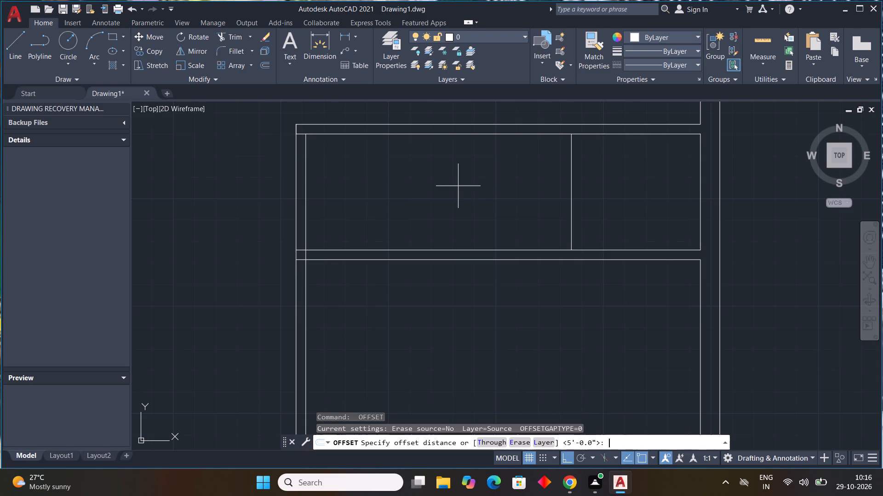
{"action": "type", "text": "4.5"}
{"action": "key", "text": "shift+quotedbl"}
{"action": "key", "text": "Return"}
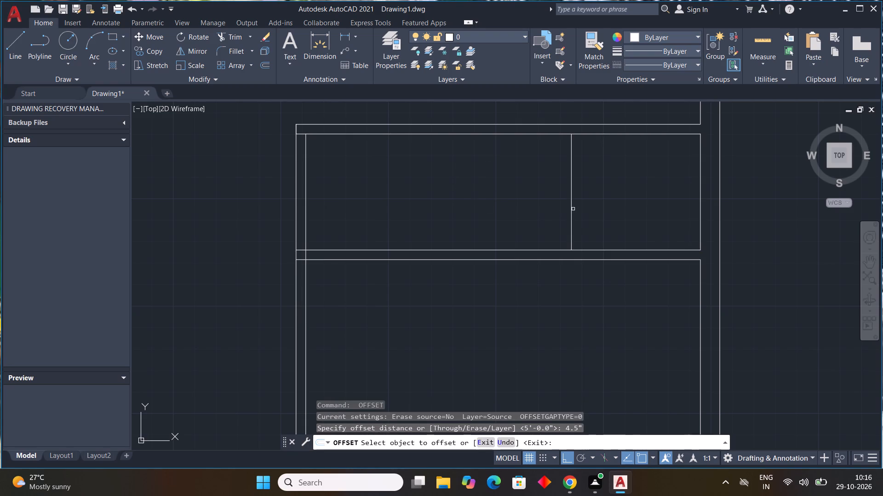
{"action": "left_click", "coordinate": [571, 209]}
{"action": "left_click", "coordinate": [511, 191]}
{"action": "key", "text": "Escape"}
{"action": "key", "text": "Escape"}
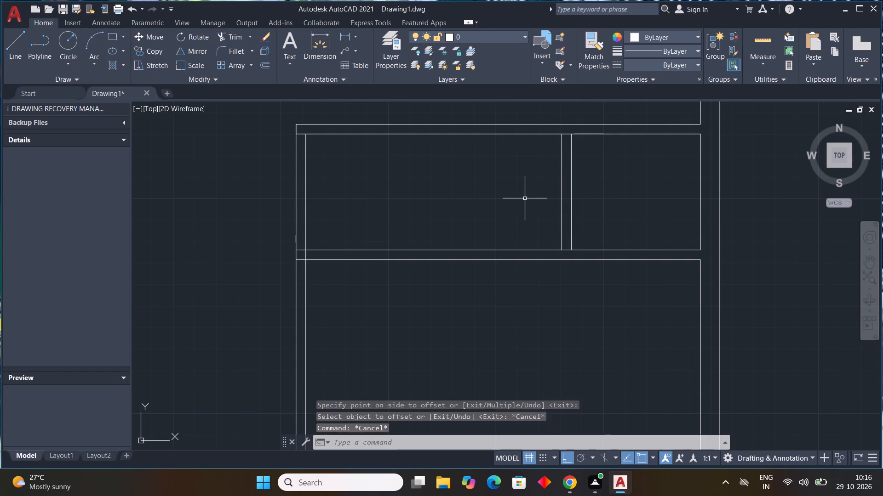
{"action": "key", "text": "Escape"}
{"action": "key", "text": "Escape"}
{"action": "key", "text": "Escape"}
{"action": "key", "text": "Escape"}
{"action": "key", "text": "Escape"}
{"action": "key", "text": "Escape"}
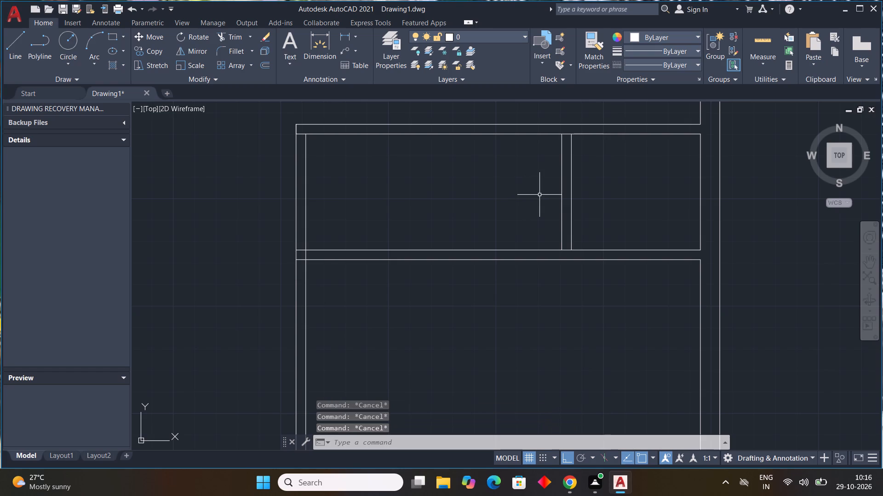
Draw two short lines continuing both faces of the vertical partition across the thickness of the horizontal partition below it.
{"action": "type", "text": "l"}
{"action": "key", "text": "space"}
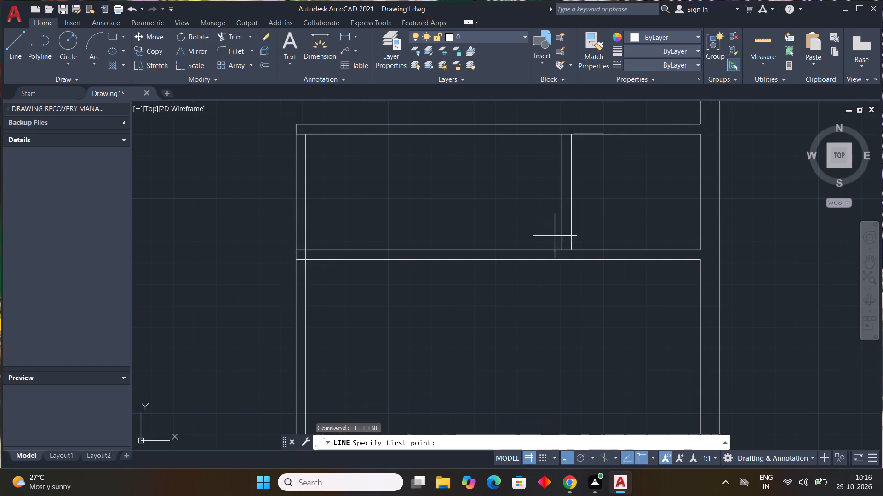
{"action": "left_click", "coordinate": [562, 252]}
{"action": "left_click", "coordinate": [565, 258]}
{"action": "key", "text": "Escape"}
{"action": "key", "text": "Escape"}
{"action": "key", "text": "Escape"}
{"action": "key", "text": "Escape"}
{"action": "key", "text": "Escape"}
{"action": "key", "text": "Escape"}
{"action": "key", "text": "Escape"}
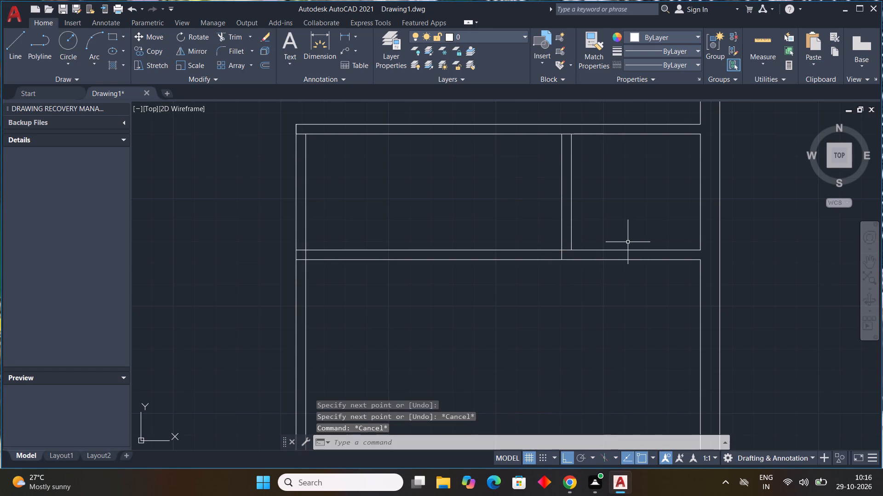
{"action": "key", "text": "l"}
{"action": "key", "text": "space"}
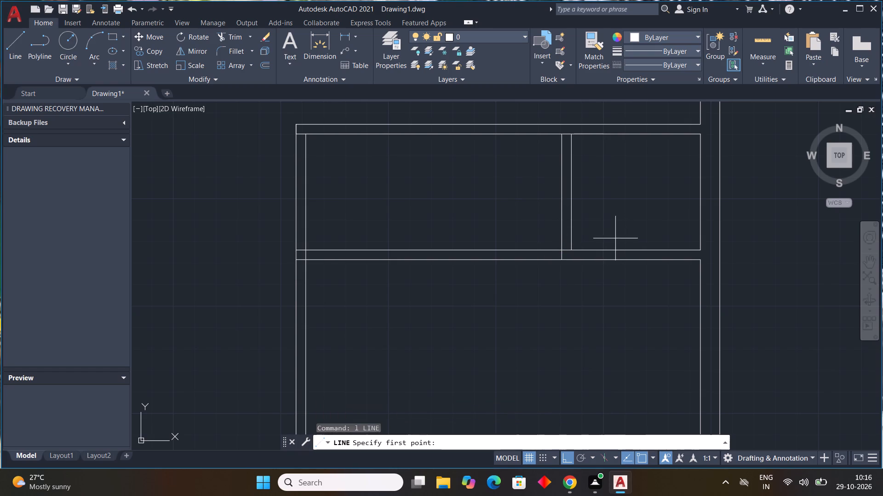
{"action": "left_click", "coordinate": [571, 250]}
{"action": "left_click", "coordinate": [572, 261]}
{"action": "key", "text": "Escape"}
{"action": "middle_click_drag", "start_coordinate": [610, 321], "coordinate": [613, 321]}
{"action": "scroll", "coordinate": [610, 321], "scroll_direction": "down", "scroll_amount": 1}
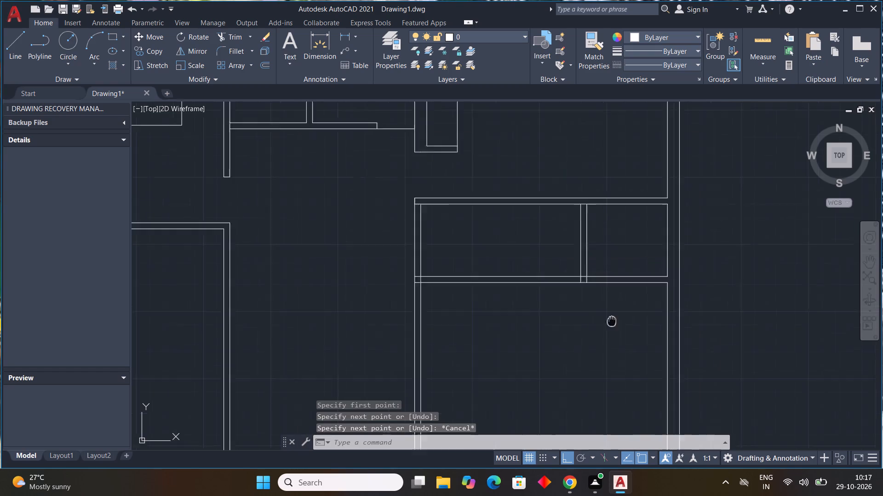
{"action": "middle_click_drag", "start_coordinate": [613, 321], "coordinate": [646, 300]}
{"action": "key", "text": "Escape"}
{"action": "key", "text": "Escape"}
{"action": "key", "text": "Escape"}
{"action": "key", "text": "Escape"}
{"action": "key", "text": "Escape"}
{"action": "key", "text": "Escape"}
{"action": "key", "text": "Escape"}
{"action": "key", "text": "Escape"}
{"action": "key", "text": "Escape"}
{"action": "key", "text": "Escape"}
{"action": "key", "text": "Escape"}
{"action": "key", "text": "Escape"}
{"action": "key", "text": "Escape"}
{"action": "key", "text": "Escape"}
{"action": "key", "text": "Escape"}
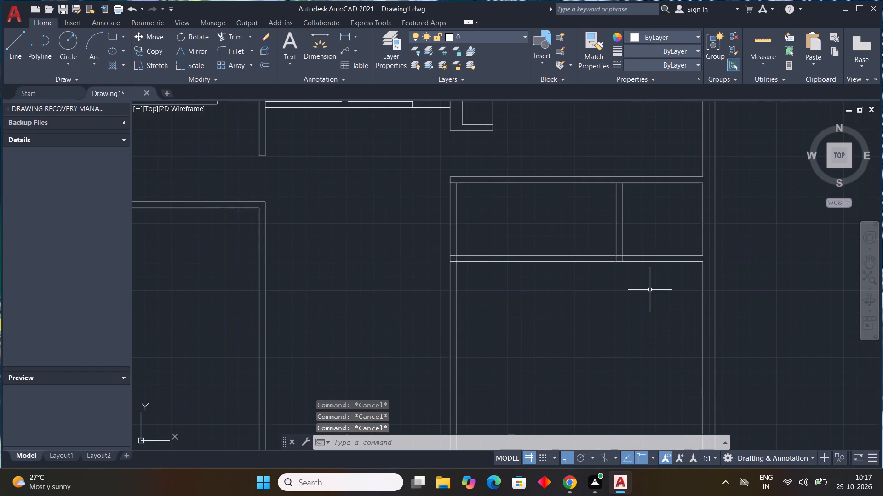
Offset the west face of the vertical partition 5'9" to the west within the strip between the horizontal partitions.
{"action": "key", "text": "o"}
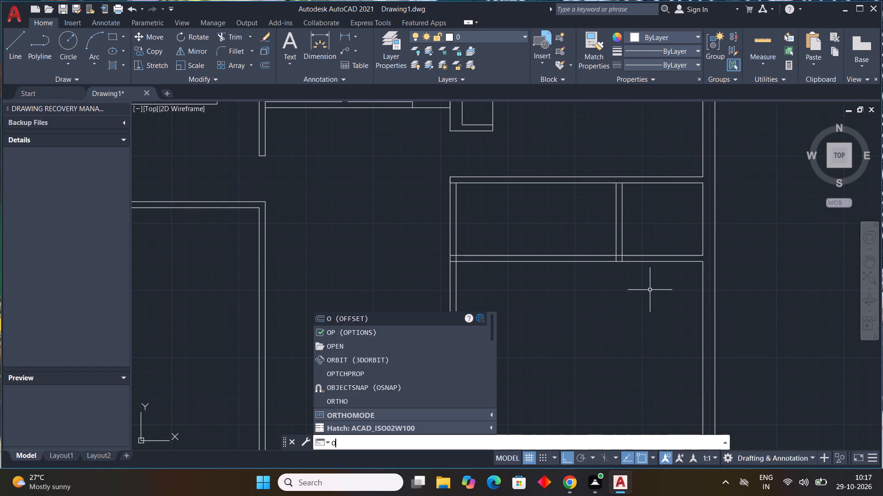
{"action": "type", "text": "ff"}
{"action": "key", "text": "space"}
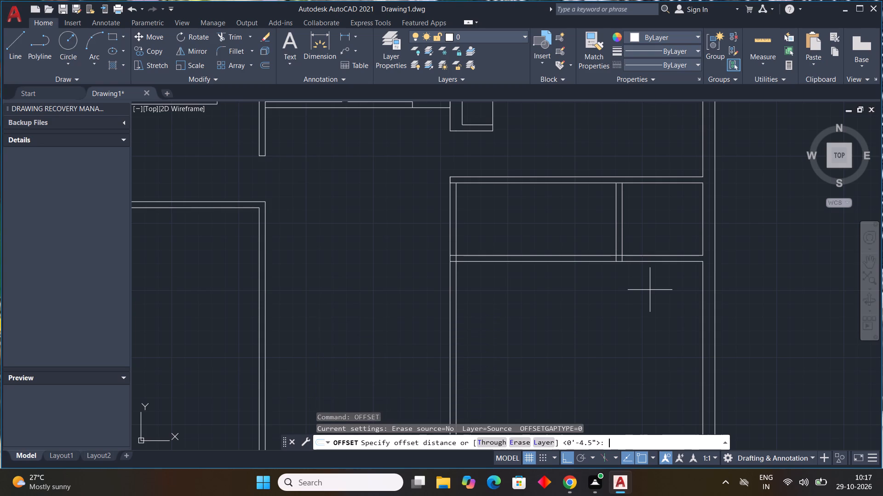
{"action": "type", "text": "5'"}
{"action": "type", "text": "9\""}
{"action": "key", "text": "Return"}
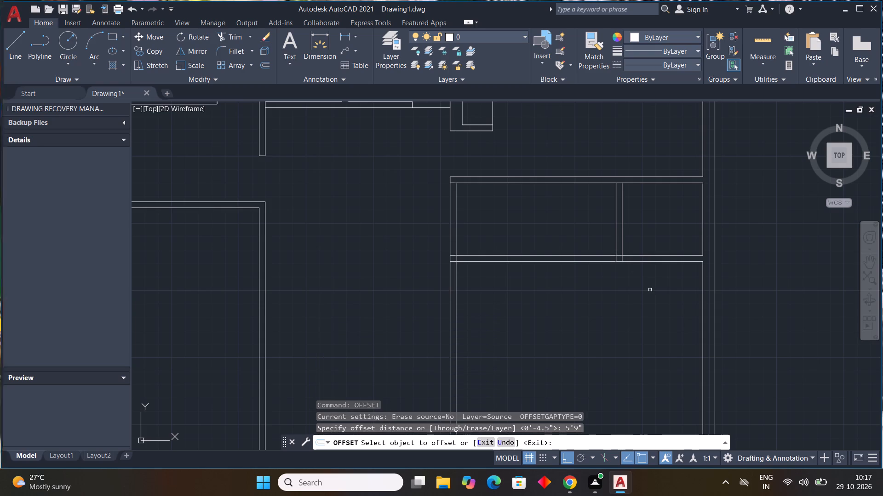
{"action": "left_click_drag", "start_coordinate": [616, 242], "coordinate": [585, 242]}
{"action": "left_click", "coordinate": [400, 243]}
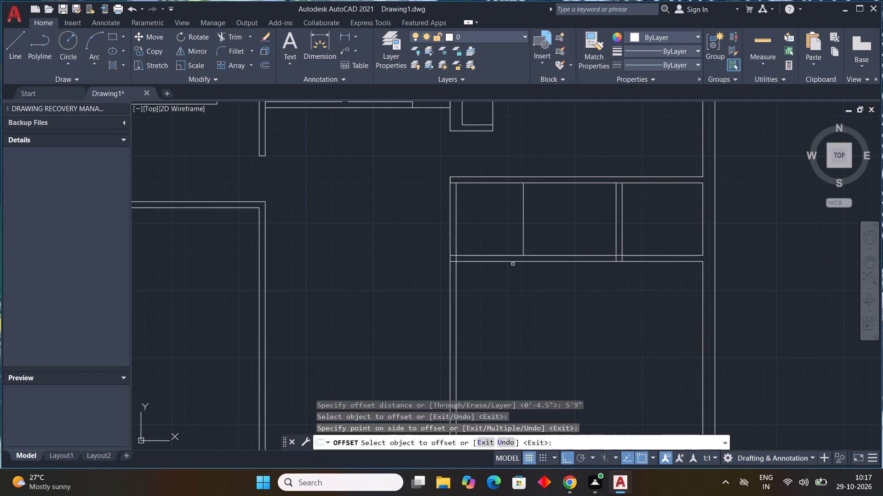
Offset the west short line inside the lower horizontal partition's thickness 5'9" to the west.
{"action": "scroll", "coordinate": [616, 254], "scroll_direction": "up", "scroll_amount": 1}
{"action": "left_click", "coordinate": [617, 261]}
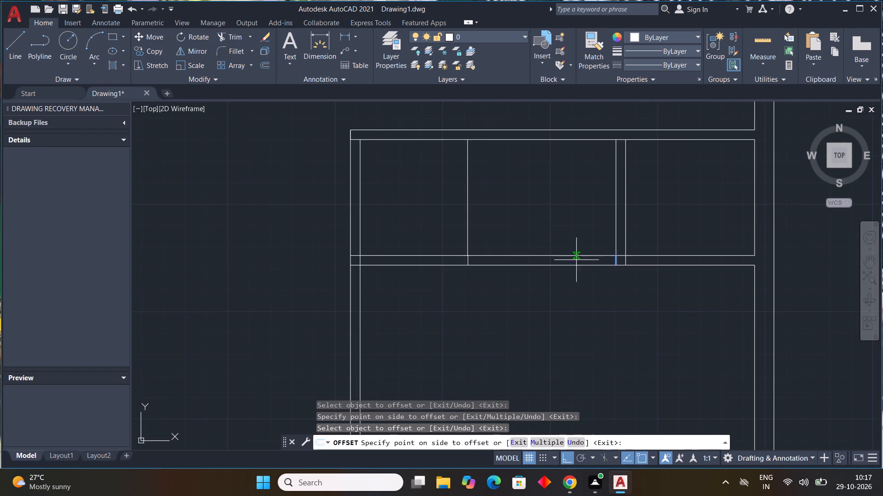
{"action": "left_click", "coordinate": [483, 260]}
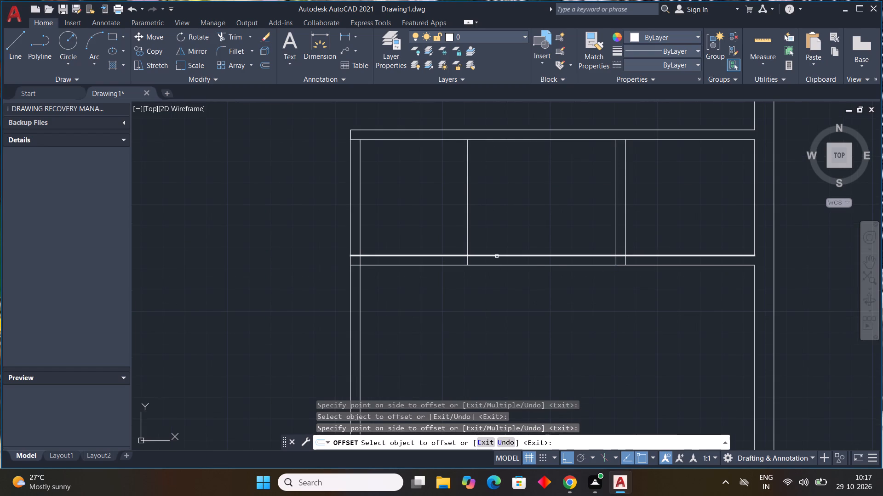
{"action": "key", "text": "Escape"}
{"action": "key", "text": "Escape"}
{"action": "key", "text": "Escape"}
{"action": "key", "text": "Escape"}
{"action": "key", "text": "Escape"}
{"action": "key", "text": "Escape"}
Offset the new vertical line and its short continuation across the lower partition 4.5" to the west to form the second divider.
{"action": "type", "text": "off"}
{"action": "key", "text": "space"}
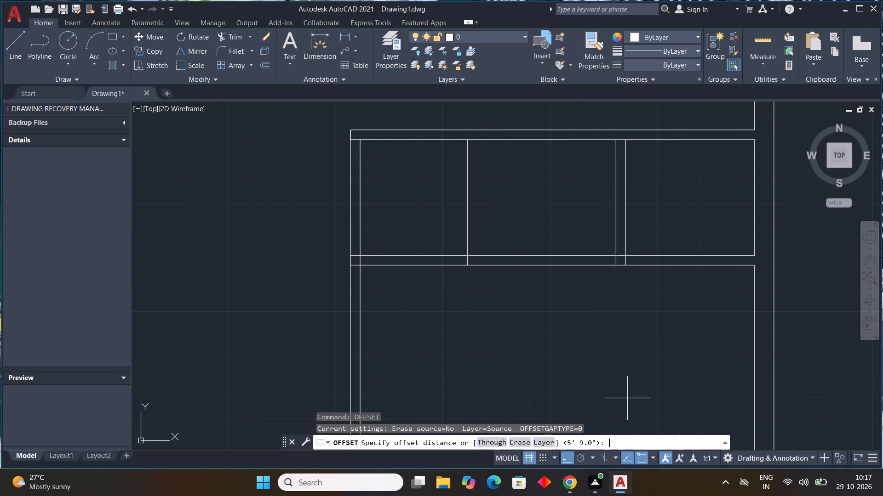
{"action": "type", "text": "4.5\""}
{"action": "key", "text": "Return"}
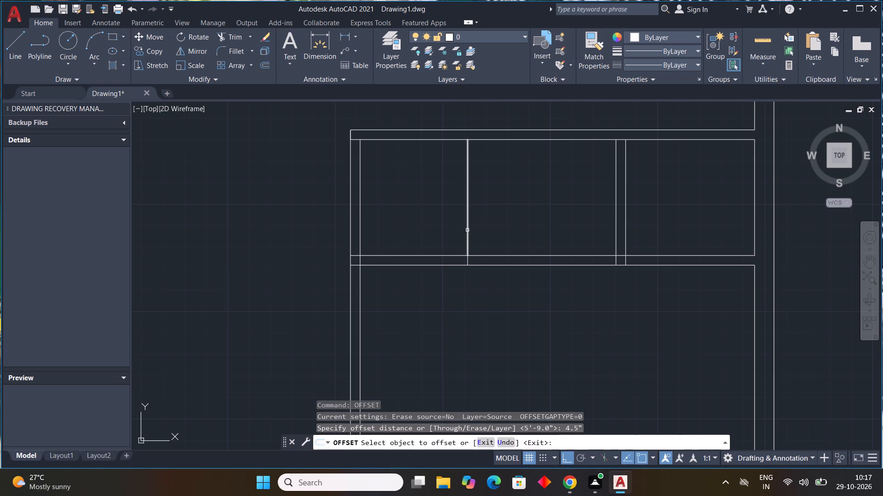
{"action": "double_click", "coordinate": [467, 230]}
{"action": "left_click", "coordinate": [360, 222]}
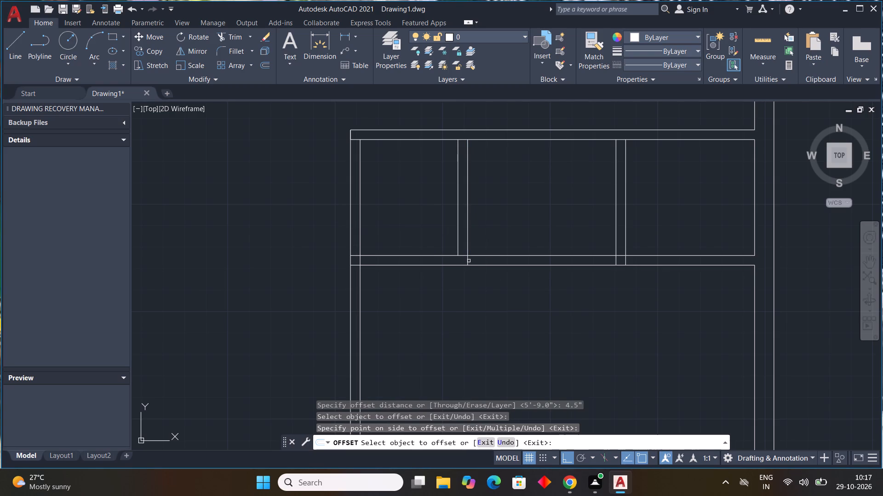
{"action": "left_click", "coordinate": [466, 261]}
{"action": "left_click", "coordinate": [416, 259]}
{"action": "key", "text": "Escape"}
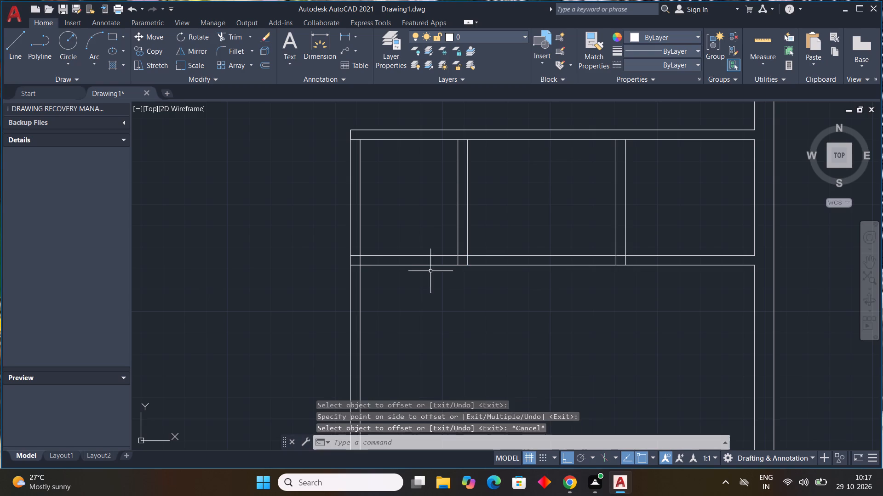
{"action": "key", "text": "Escape"}
{"action": "key", "text": "Escape"}
{"action": "key", "text": "Escape"}
{"action": "key", "text": "Escape"}
{"action": "key", "text": "Escape"}
{"action": "key", "text": "Escape"}
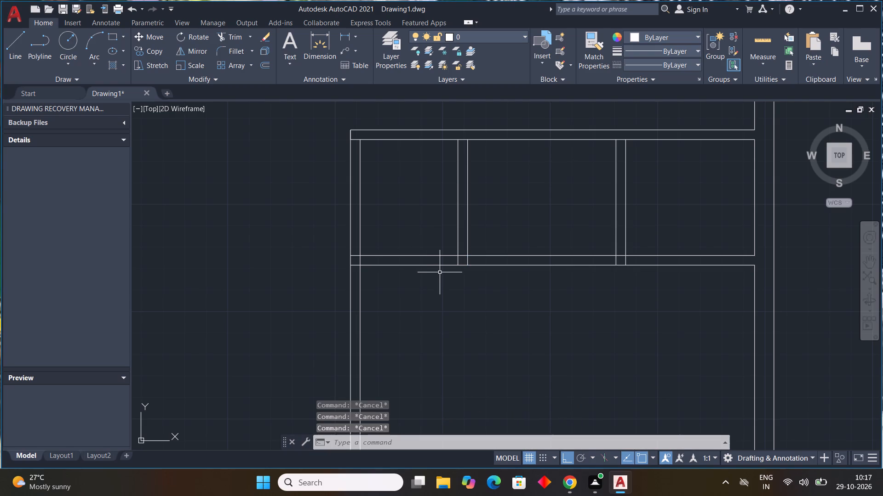
Draw a short line across the lower horizontal partition's thickness, midway between the west and east dividers.
{"action": "type", "text": "l"}
{"action": "key", "text": "space"}
{"action": "scroll", "coordinate": [564, 260], "scroll_direction": "up", "scroll_amount": 1}
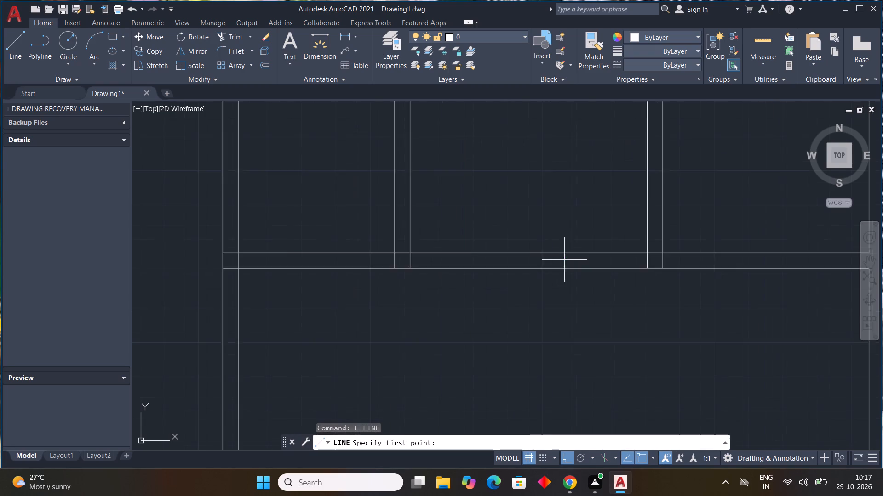
{"action": "scroll", "coordinate": [564, 260], "scroll_direction": "up", "scroll_amount": 1}
{"action": "left_click", "coordinate": [556, 248]}
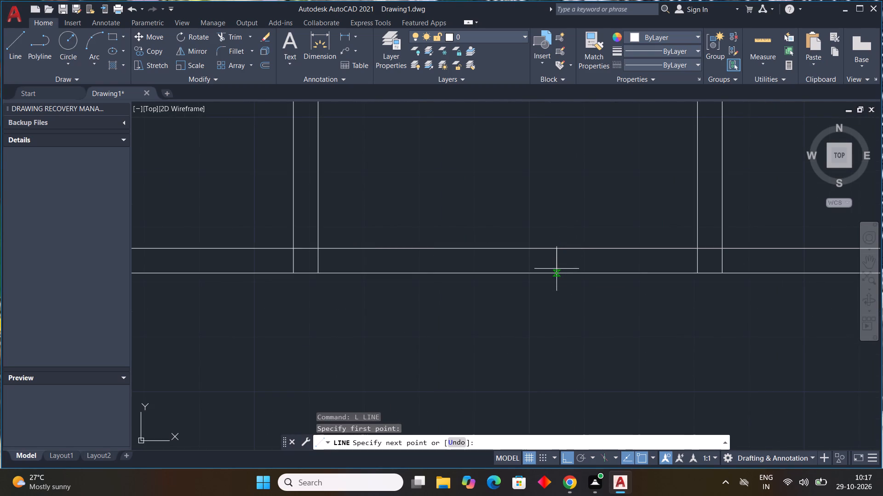
{"action": "left_click", "coordinate": [556, 273]}
{"action": "key", "text": "Escape"}
{"action": "scroll", "coordinate": [554, 303], "scroll_direction": "down", "scroll_amount": 3}
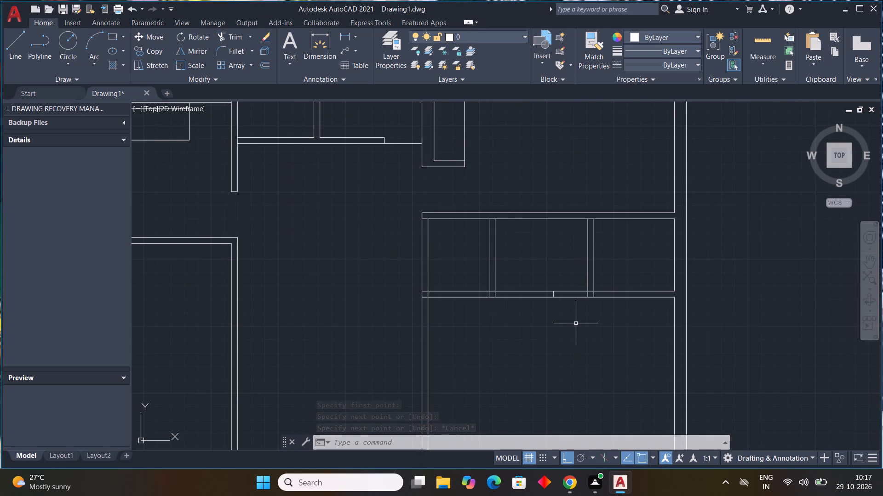
Draw a short line across the thickness of the west partition, between the two horizontal partitions.
{"action": "type", "text": "l"}
{"action": "key", "text": "space"}
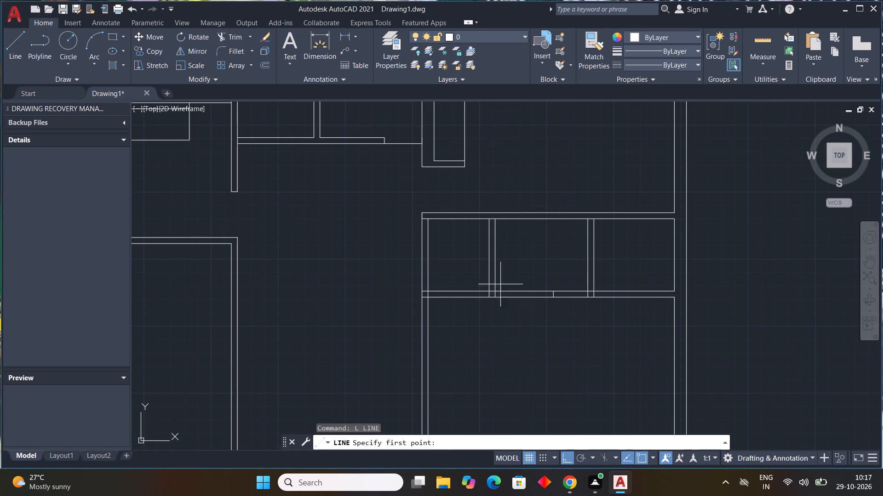
{"action": "scroll", "coordinate": [460, 258], "scroll_direction": "up", "scroll_amount": 1}
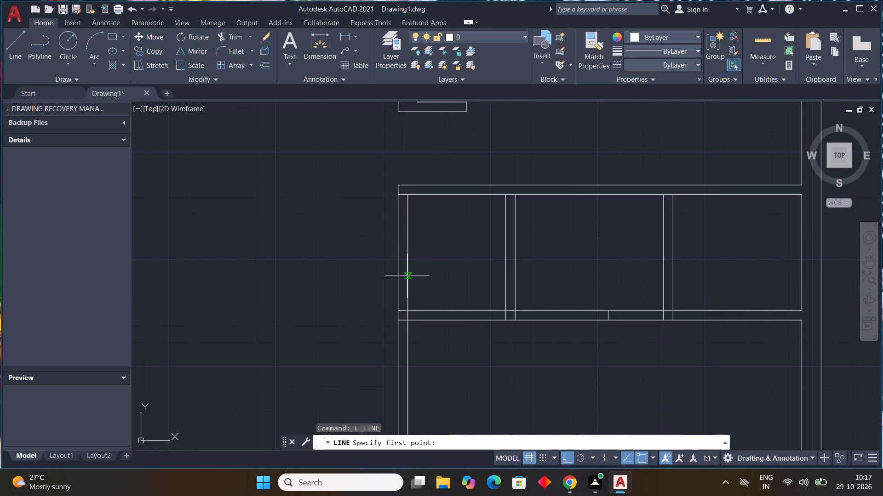
{"action": "left_click", "coordinate": [407, 276]}
{"action": "left_click", "coordinate": [397, 278]}
{"action": "key", "text": "Escape"}
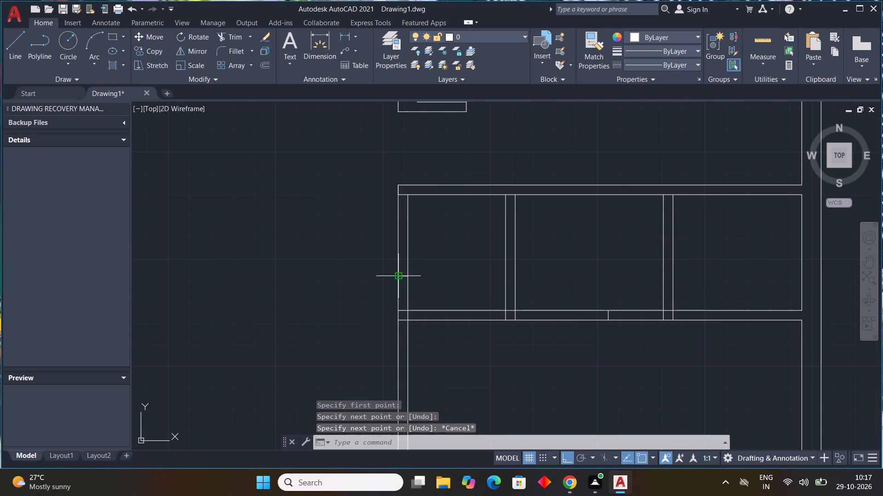
{"action": "middle_click_drag", "start_coordinate": [436, 358], "coordinate": [427, 277]}
{"action": "scroll", "coordinate": [417, 269], "scroll_direction": "down", "scroll_amount": 2}
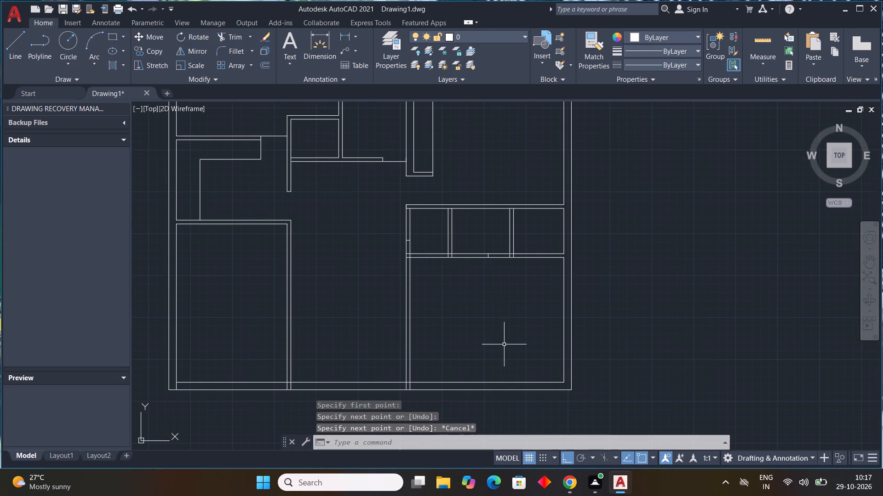
{"action": "middle_click_drag", "start_coordinate": [526, 361], "coordinate": [545, 317]}
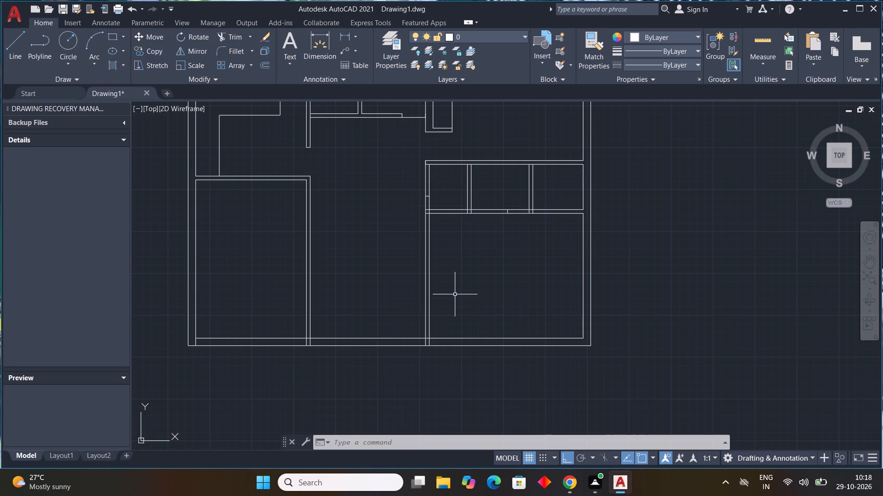
Trim the overlapping lines where the southeast room's west partition meets the south outer wall.
{"action": "type", "text": "tr"}
{"action": "key", "text": "space"}
{"action": "scroll", "coordinate": [433, 348], "scroll_direction": "up", "scroll_amount": 2}
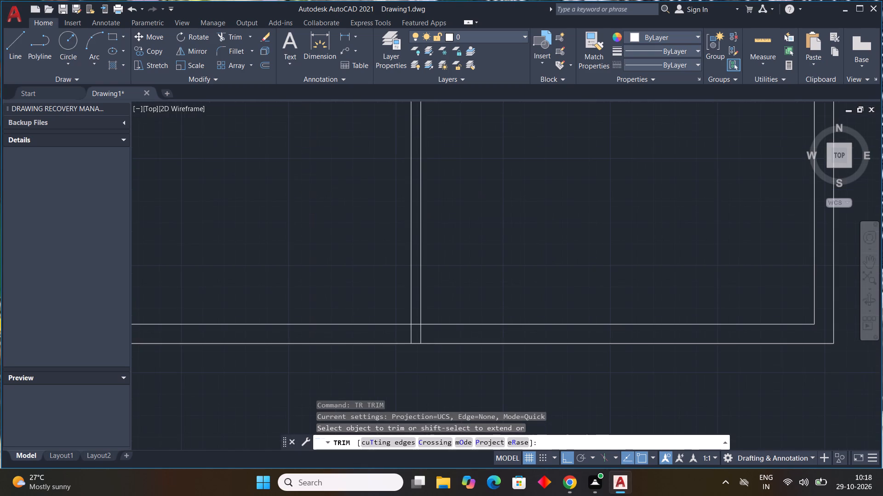
{"action": "left_click", "coordinate": [415, 323]}
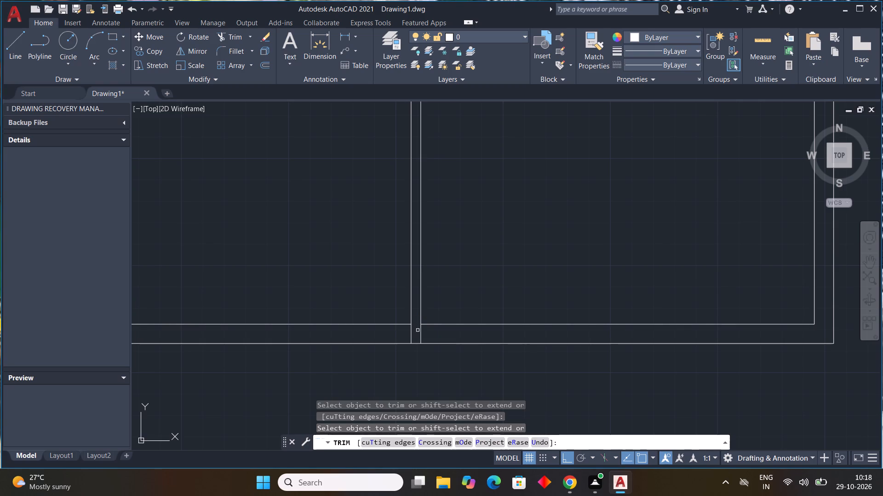
{"action": "left_click_drag", "start_coordinate": [419, 332], "coordinate": [427, 336]}
Trim away both lines of the lower horizontal partition west of the new divider, including those crossing the west partition.
{"action": "scroll", "coordinate": [434, 332], "scroll_direction": "down", "scroll_amount": 2}
{"action": "middle_click_drag", "start_coordinate": [452, 278], "coordinate": [478, 353]}
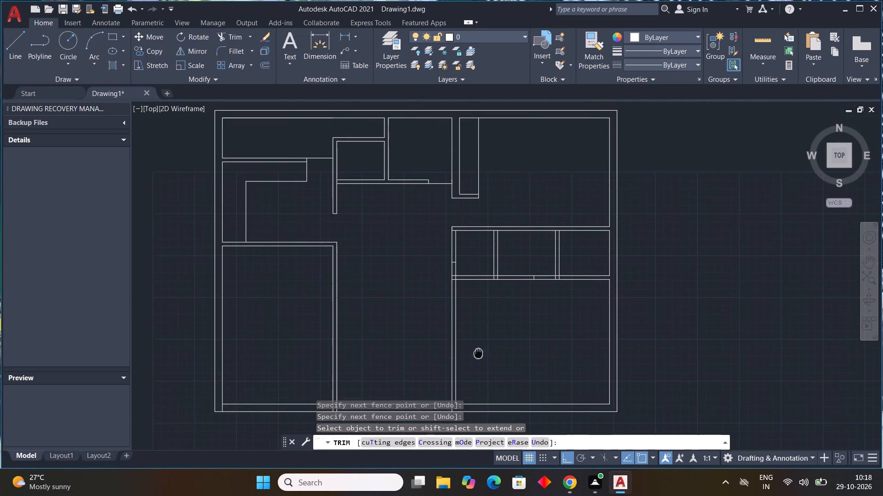
{"action": "middle_click_drag", "start_coordinate": [478, 353], "coordinate": [478, 353]}
{"action": "scroll", "coordinate": [456, 275], "scroll_direction": "up", "scroll_amount": 2}
{"action": "left_click_drag", "start_coordinate": [449, 270], "coordinate": [449, 275]}
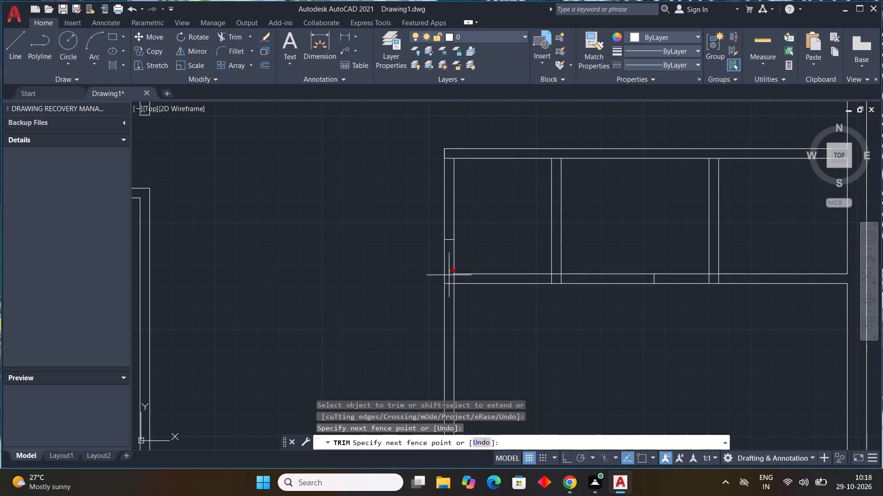
{"action": "left_click_drag", "start_coordinate": [449, 275], "coordinate": [450, 296]}
{"action": "left_click_drag", "start_coordinate": [483, 258], "coordinate": [486, 309]}
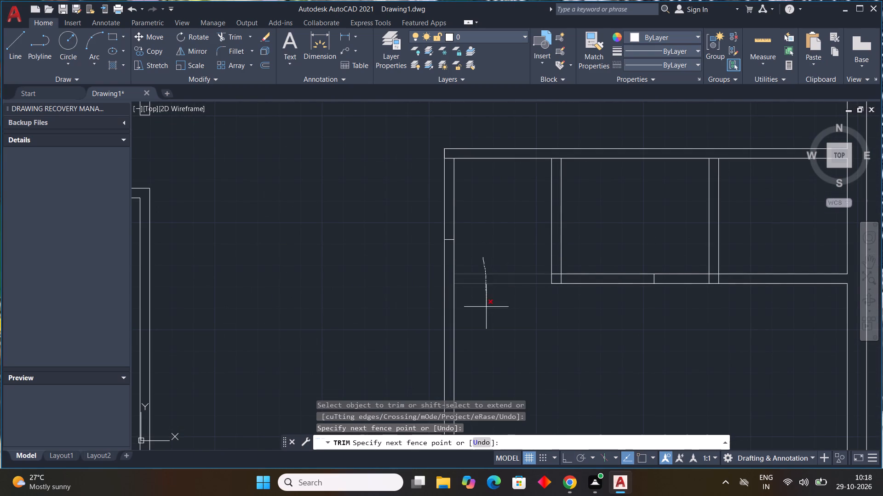
{"action": "left_click_drag", "start_coordinate": [486, 309], "coordinate": [486, 313]}
Trim the overlapping lines at the west divider's junctions with the lower and upper horizontal partitions.
{"action": "scroll", "coordinate": [556, 274], "scroll_direction": "up", "scroll_amount": 4}
{"action": "left_click_drag", "start_coordinate": [552, 259], "coordinate": [570, 294]}
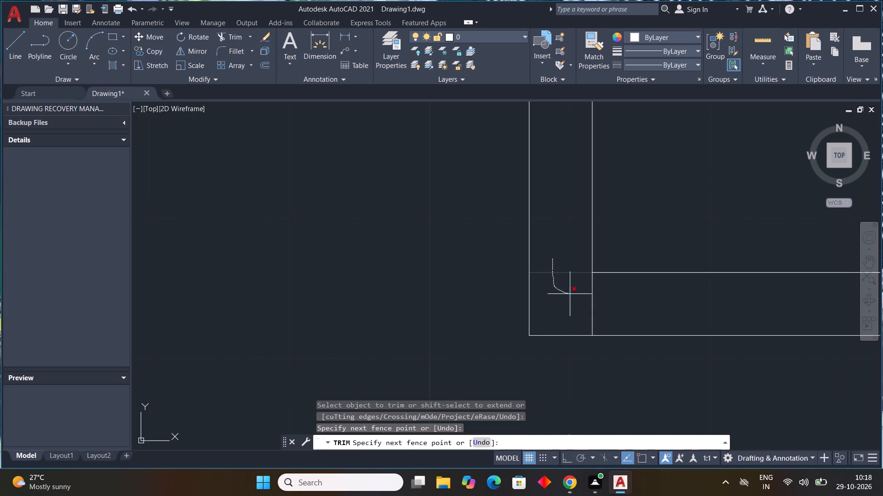
{"action": "left_click_drag", "start_coordinate": [570, 294], "coordinate": [608, 294]}
{"action": "scroll", "coordinate": [608, 296], "scroll_direction": "down", "scroll_amount": 3}
{"action": "scroll", "coordinate": [624, 352], "scroll_direction": "down", "scroll_amount": 1}
{"action": "middle_click_drag", "start_coordinate": [614, 350], "coordinate": [528, 363]}
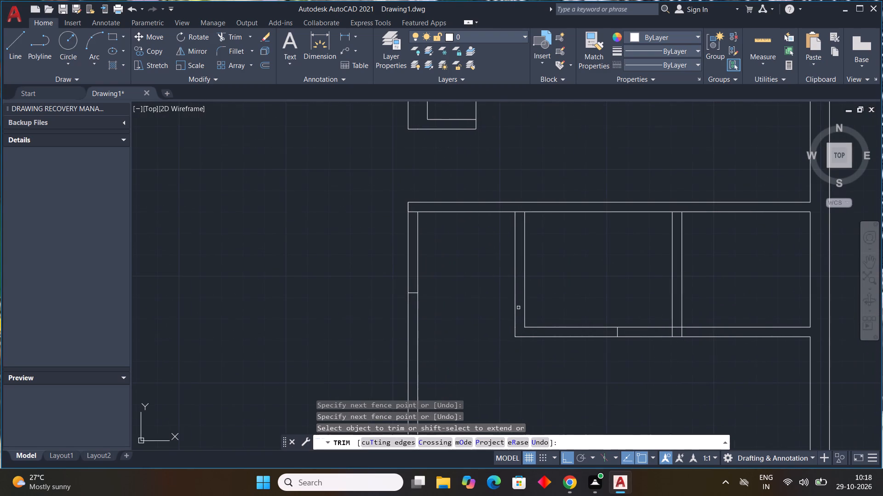
{"action": "left_click", "coordinate": [519, 212]}
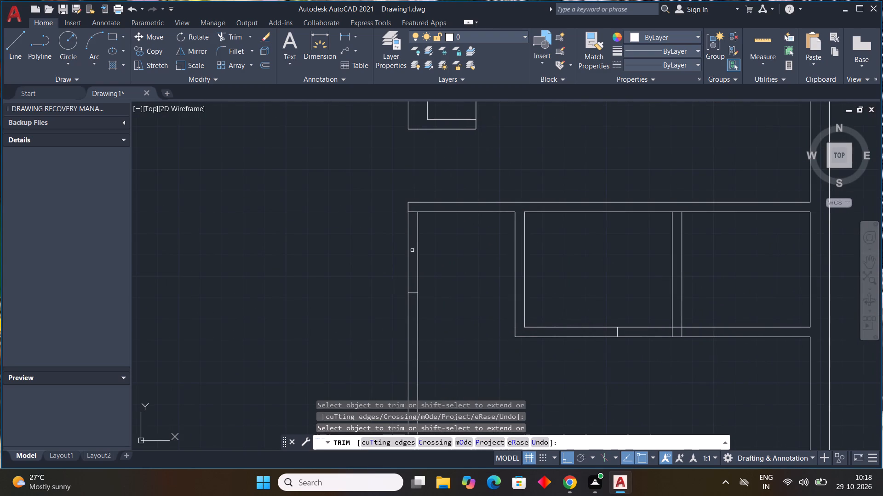
Trim both faces of the west partition between the upper horizontal partition and the short cross line to form an opening.
{"action": "left_click_drag", "start_coordinate": [461, 259], "coordinate": [351, 237]}
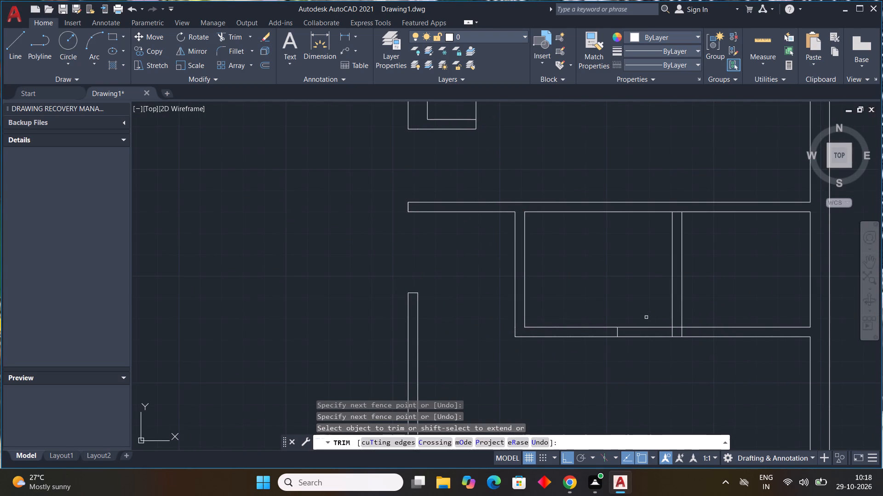
Trim the lower horizontal partition's upper line from the short cross line eastward to the outer wall.
{"action": "left_click", "coordinate": [651, 326]}
{"action": "middle_click_drag", "start_coordinate": [659, 358], "coordinate": [528, 331]}
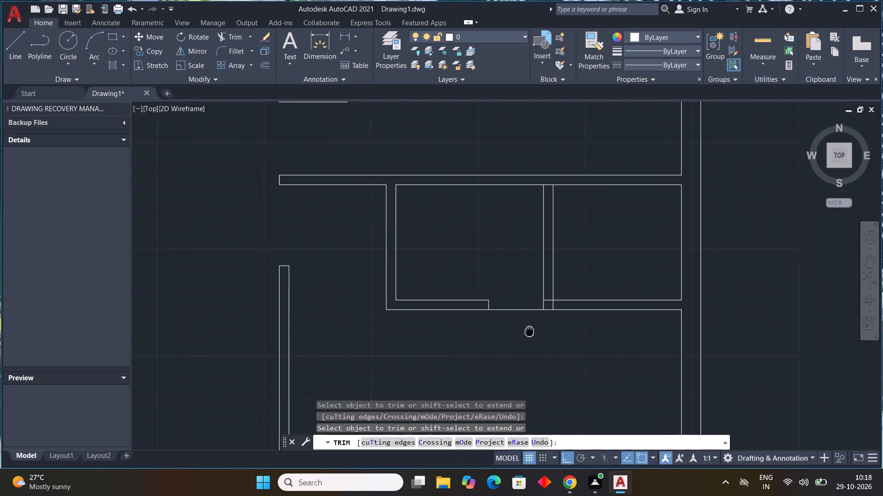
{"action": "middle_click_drag", "start_coordinate": [528, 331], "coordinate": [520, 332]}
{"action": "scroll", "coordinate": [520, 332], "scroll_direction": "down", "scroll_amount": 1}
{"action": "scroll", "coordinate": [551, 304], "scroll_direction": "up", "scroll_amount": 2}
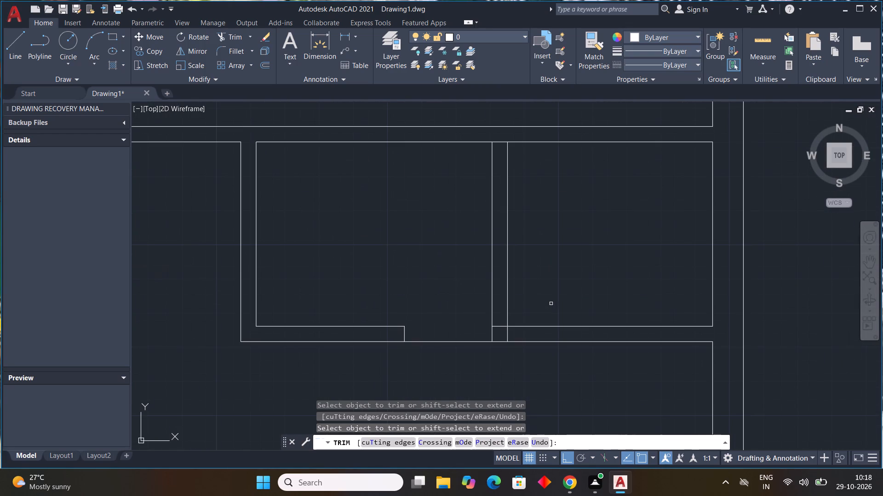
{"action": "left_click", "coordinate": [500, 326]}
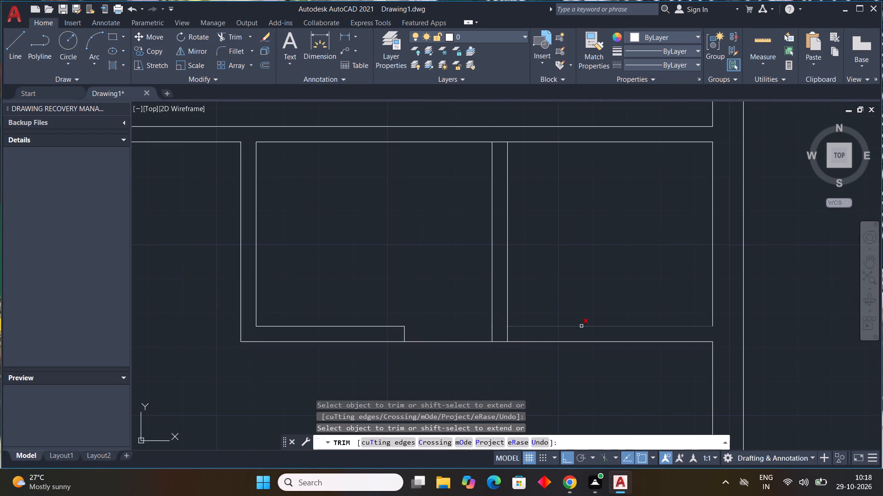
{"action": "left_click", "coordinate": [580, 326]}
{"action": "scroll", "coordinate": [591, 330], "scroll_direction": "down", "scroll_amount": 3}
{"action": "scroll", "coordinate": [639, 336], "scroll_direction": "up", "scroll_amount": 2}
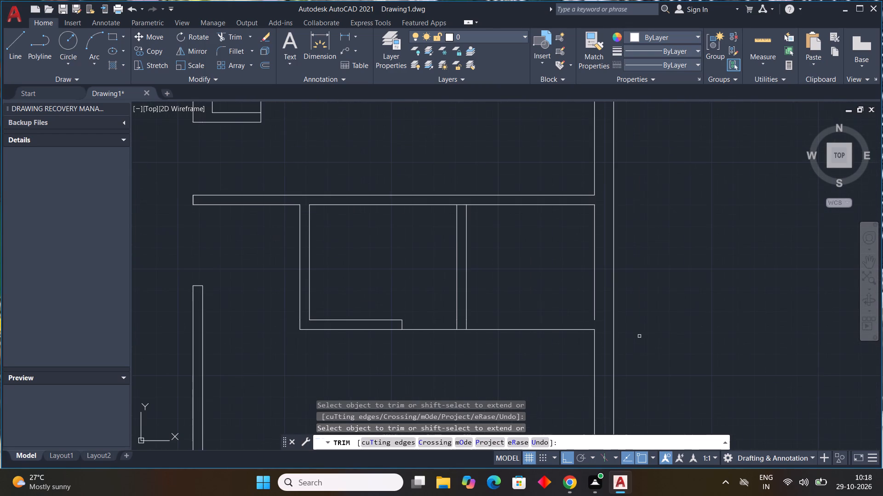
{"action": "key", "text": "Escape"}
{"action": "key", "text": "Escape"}
{"action": "key", "text": "Escape"}
{"action": "key", "text": "Escape"}
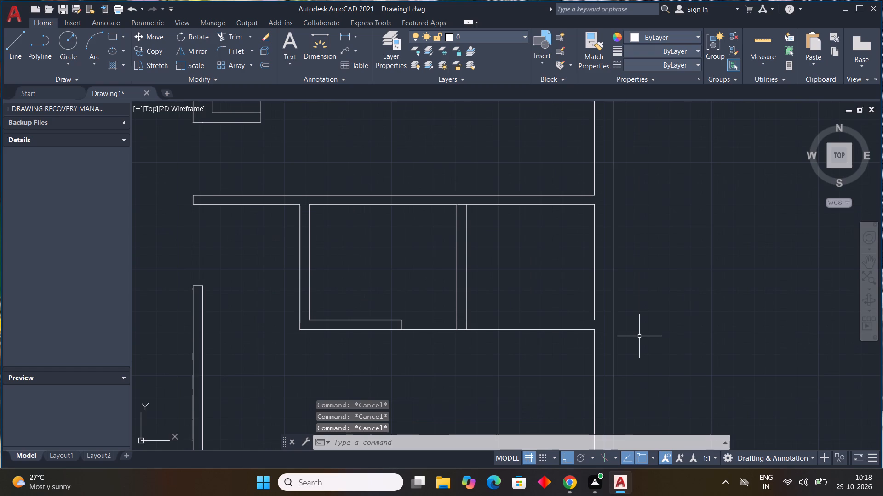
Trim the upper partition's south line between the two faces of the east divider.
{"action": "key", "text": "space"}
{"action": "left_click", "coordinate": [460, 207]}
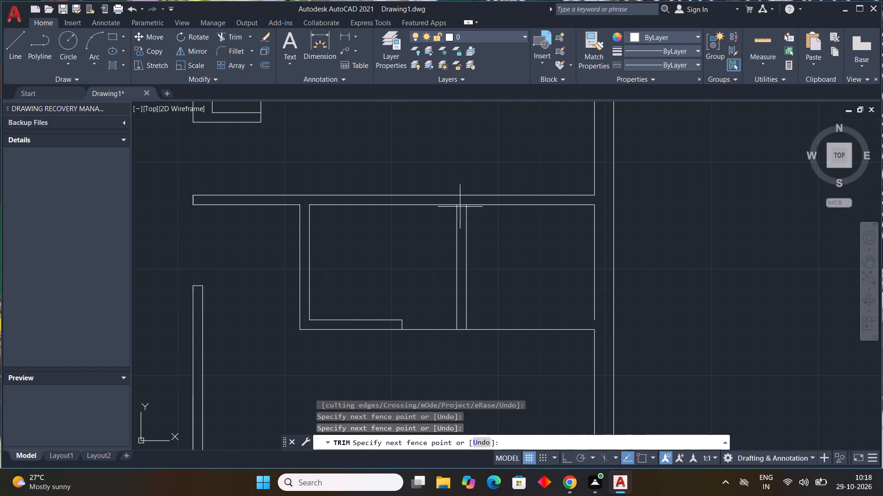
{"action": "left_click", "coordinate": [462, 201]}
{"action": "key", "text": "Escape"}
{"action": "key", "text": "Escape"}
{"action": "key", "text": "Escape"}
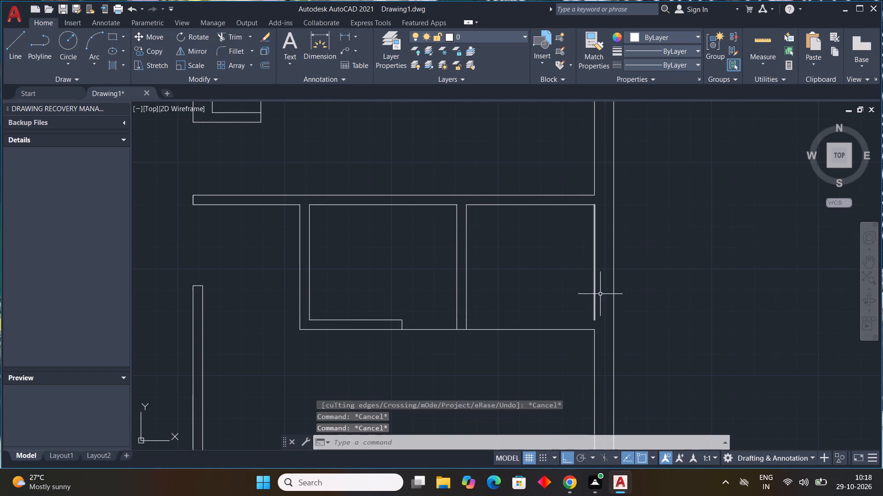
{"action": "key", "text": "Escape"}
{"action": "key", "text": "Escape"}
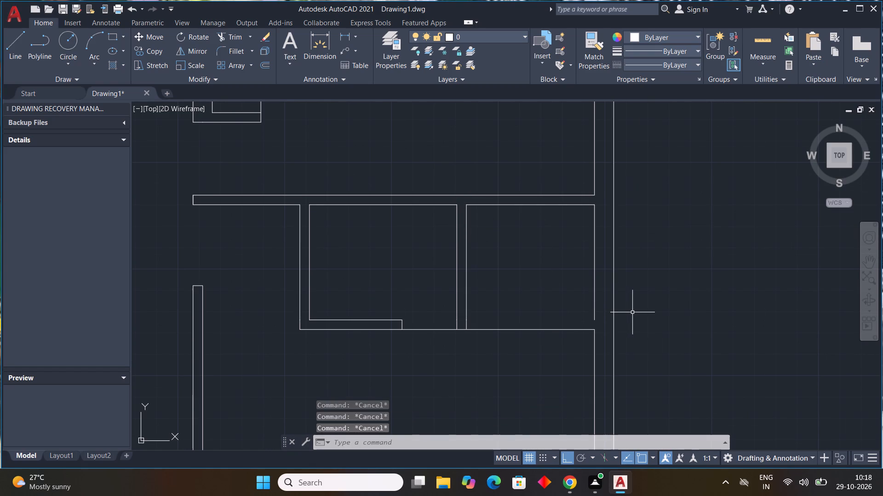
Extend the east outer wall's inner line down to the lower horizontal partition line.
{"action": "key", "text": "e"}
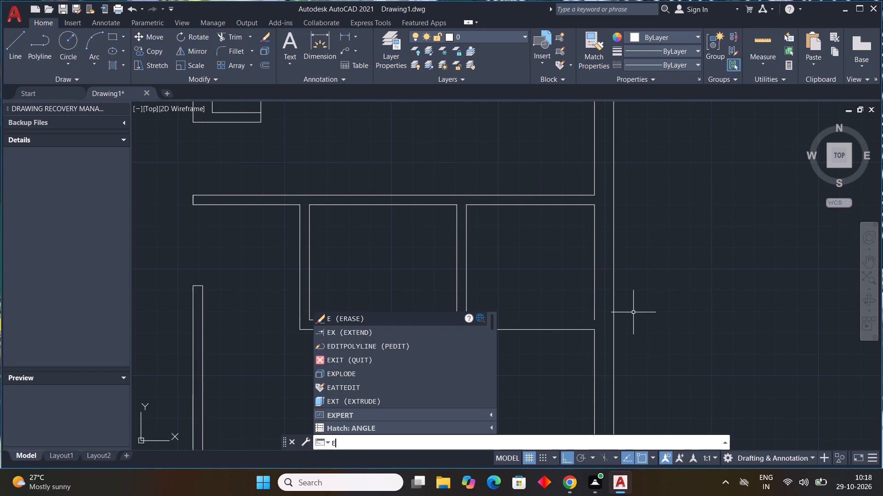
{"action": "key", "text": "z"}
{"action": "key", "text": "Escape"}
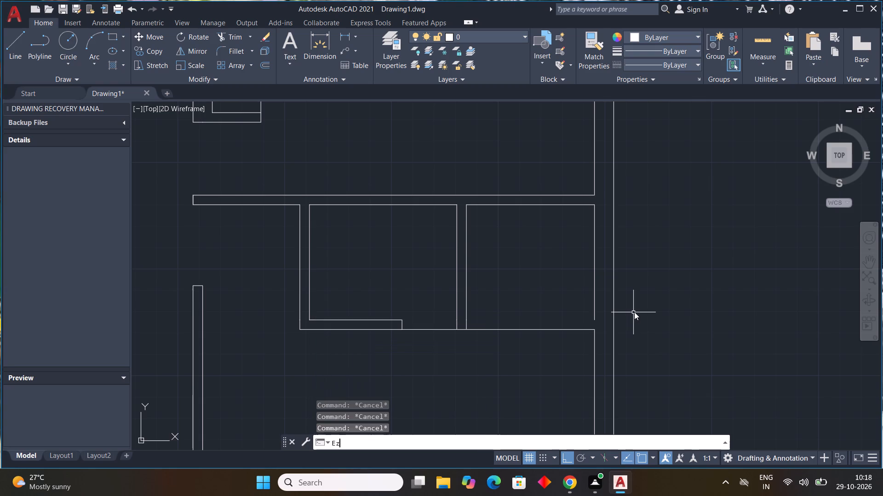
{"action": "key", "text": "Escape"}
{"action": "key", "text": "Escape"}
{"action": "key", "text": "Escape"}
{"action": "type", "text": "ex"}
{"action": "key", "text": "space"}
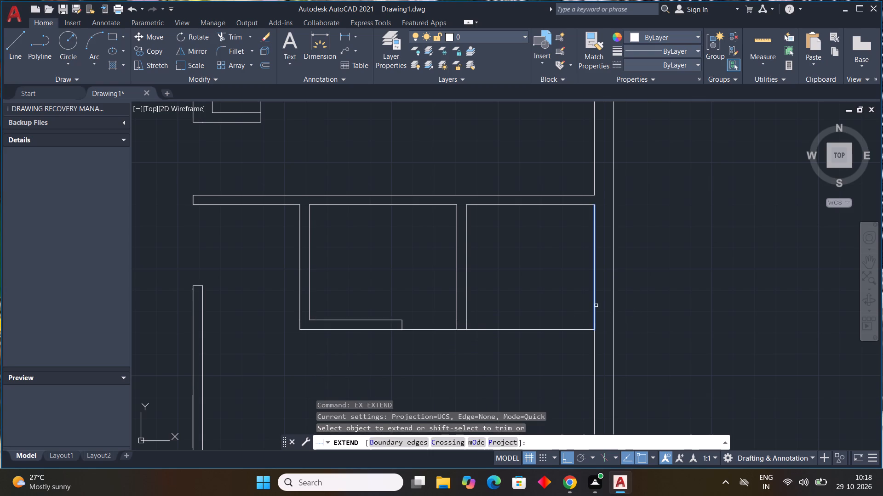
{"action": "left_click", "coordinate": [596, 305]}
{"action": "key", "text": "Escape"}
{"action": "key", "text": "Escape"}
{"action": "key", "text": "Escape"}
{"action": "key", "text": "Escape"}
{"action": "key", "text": "Escape"}
{"action": "key", "text": "Escape"}
{"action": "key", "text": "Escape"}
{"action": "key", "text": "Escape"}
{"action": "key", "text": "Escape"}
{"action": "key", "text": "Escape"}
{"action": "key", "text": "Escape"}
{"action": "key", "text": "Escape"}
{"action": "key", "text": "Escape"}
{"action": "key", "text": "Escape"}
{"action": "key", "text": "Escape"}
{"action": "key", "text": "Escape"}
{"action": "key", "text": "Escape"}
{"action": "key", "text": "Escape"}
{"action": "key", "text": "Escape"}
{"action": "key", "text": "Escape"}
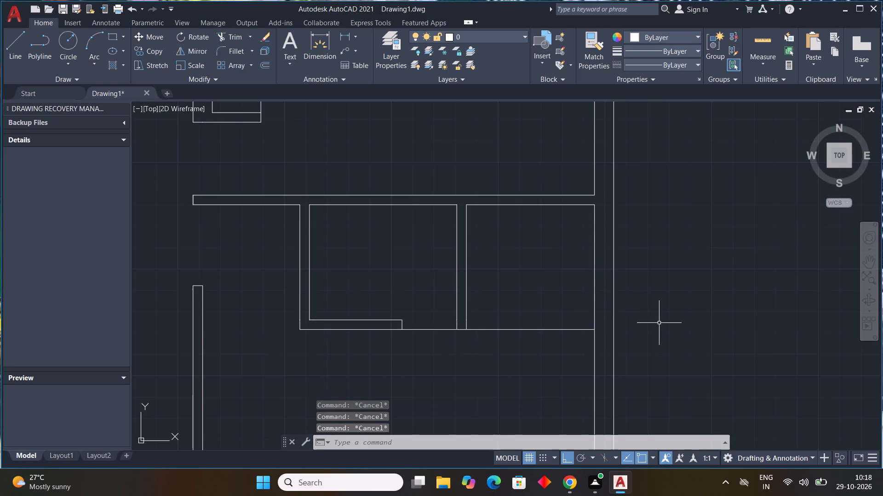
Draw a horizontal line just above the lower partition line, from the east divider's east face to the east outer wall's inner line.
{"action": "type", "text": "l"}
{"action": "key", "text": "space"}
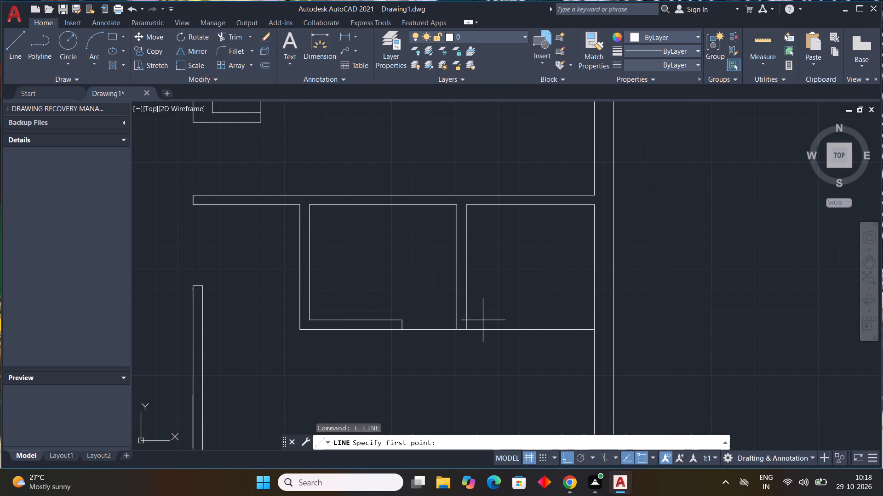
{"action": "scroll", "coordinate": [481, 321], "scroll_direction": "up", "scroll_amount": 2}
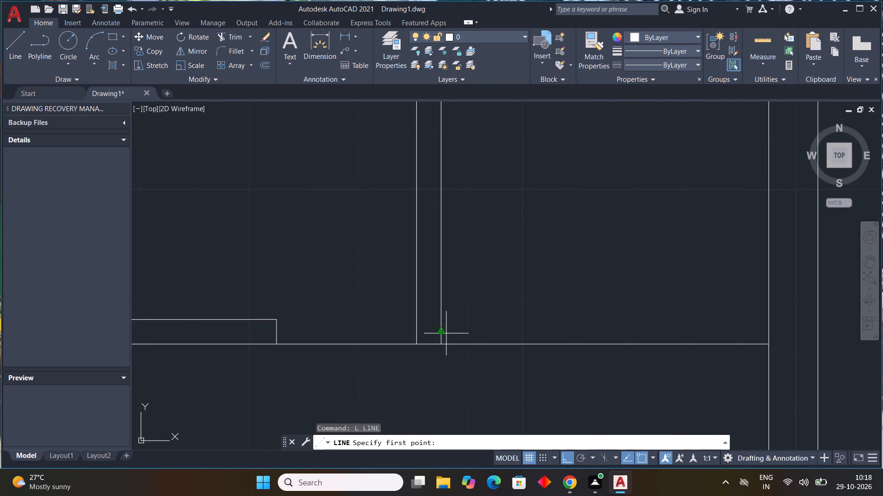
{"action": "left_click", "coordinate": [440, 331]}
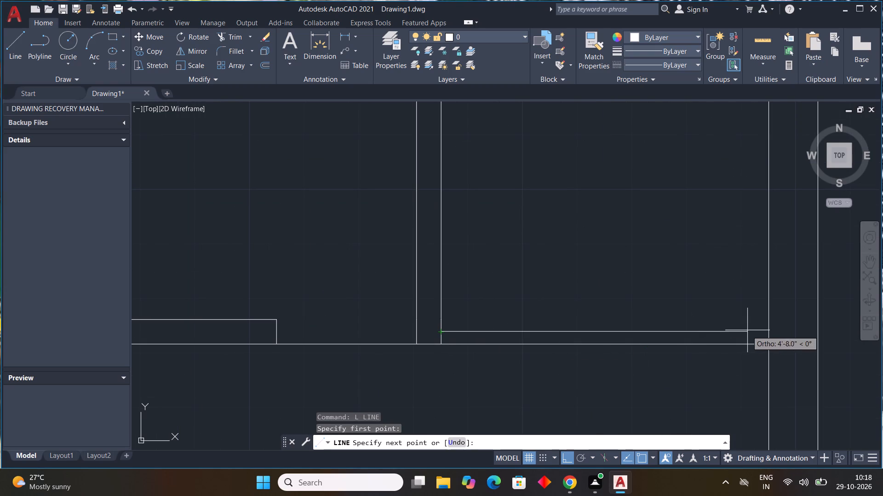
{"action": "left_click", "coordinate": [768, 333]}
{"action": "key", "text": "Escape"}
{"action": "scroll", "coordinate": [747, 337], "scroll_direction": "down", "scroll_amount": 2}
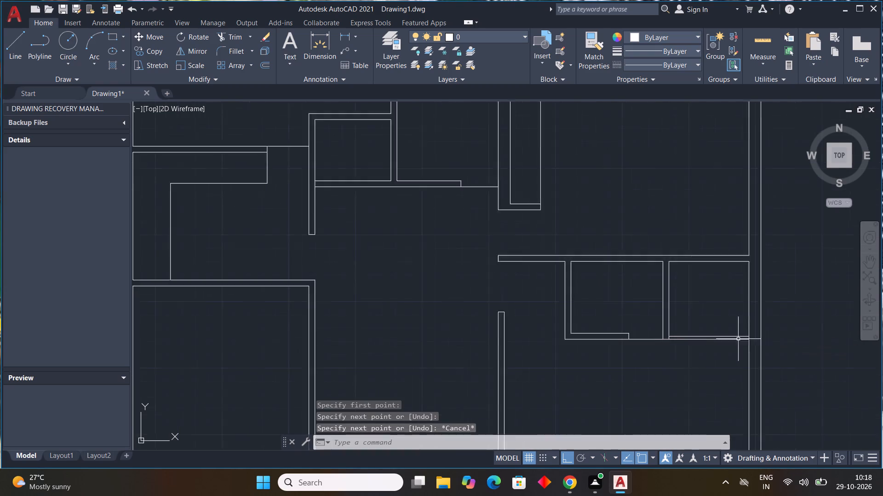
{"action": "scroll", "coordinate": [737, 339], "scroll_direction": "down", "scroll_amount": 2}
{"action": "middle_click_drag", "start_coordinate": [720, 371], "coordinate": [638, 327]}
{"action": "scroll", "coordinate": [667, 295], "scroll_direction": "up", "scroll_amount": 2}
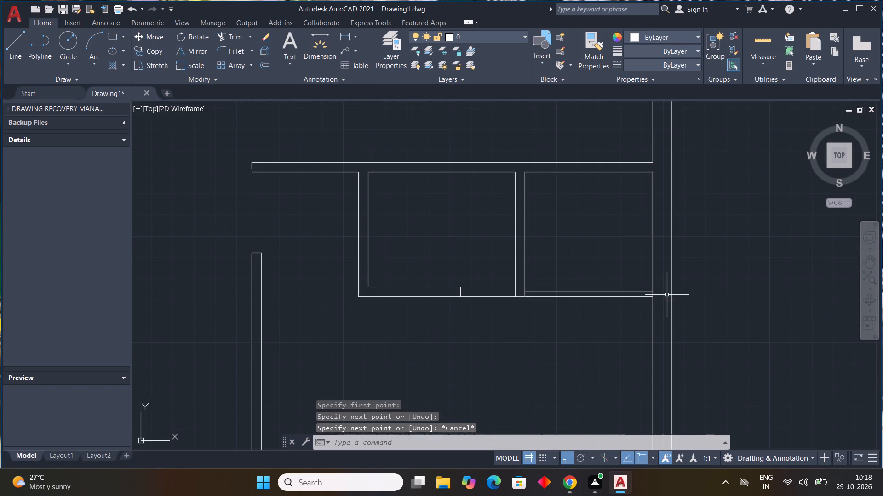
Trim the short piece of the east wall's inner line between the newly drawn line and the lower partition line.
{"action": "type", "text": "tr"}
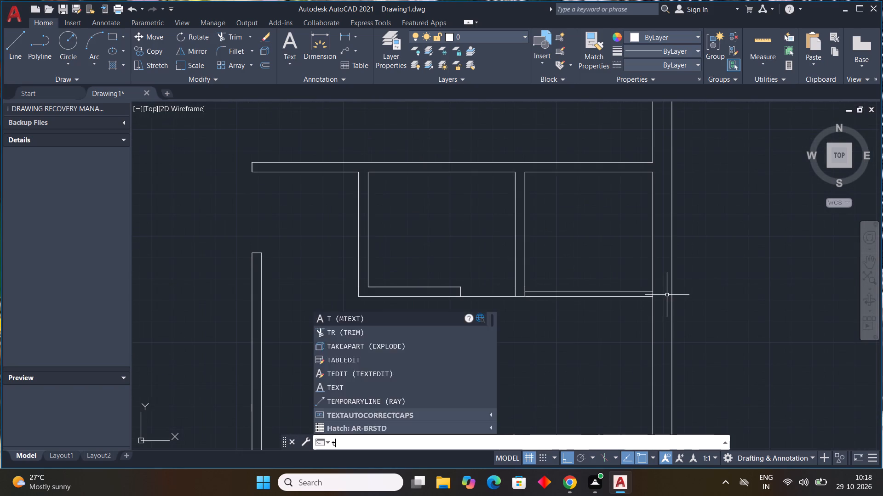
{"action": "key", "text": "space"}
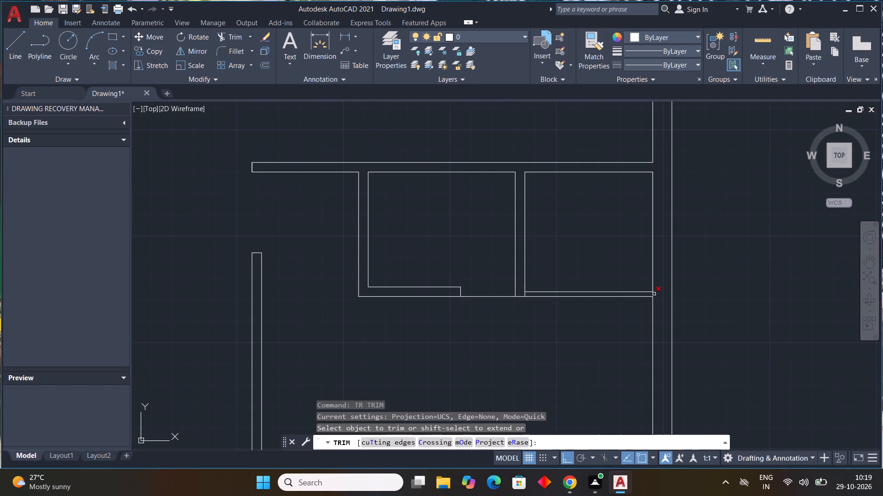
{"action": "left_click", "coordinate": [654, 293]}
{"action": "key", "text": "ctrl+z"}
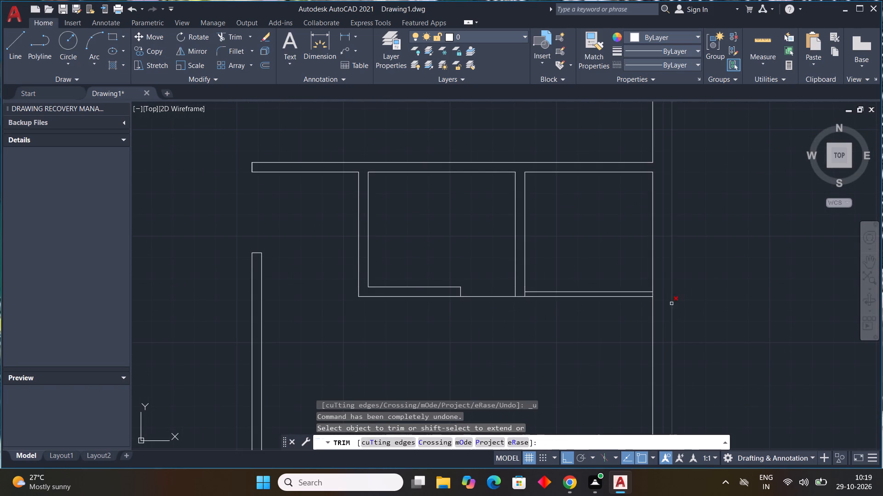
{"action": "scroll", "coordinate": [654, 296], "scroll_direction": "up", "scroll_amount": 3}
{"action": "left_click", "coordinate": [655, 296]}
{"action": "scroll", "coordinate": [667, 308], "scroll_direction": "down", "scroll_amount": 4}
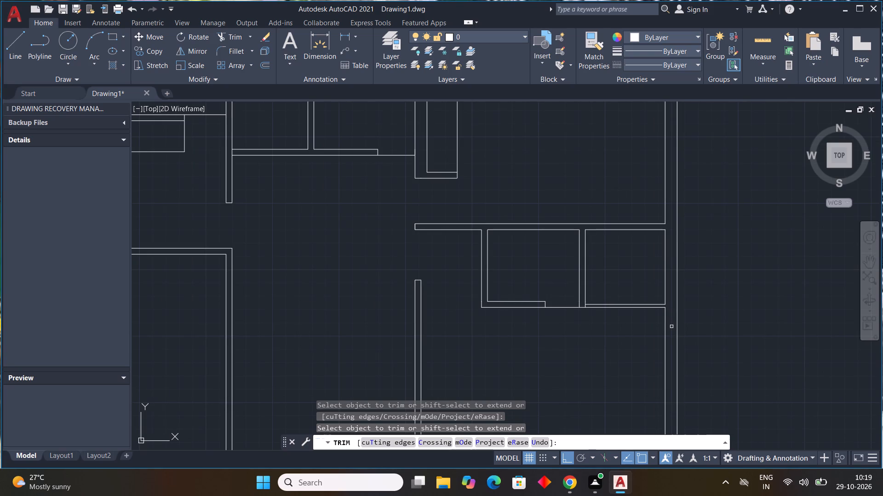
{"action": "key", "text": "Escape"}
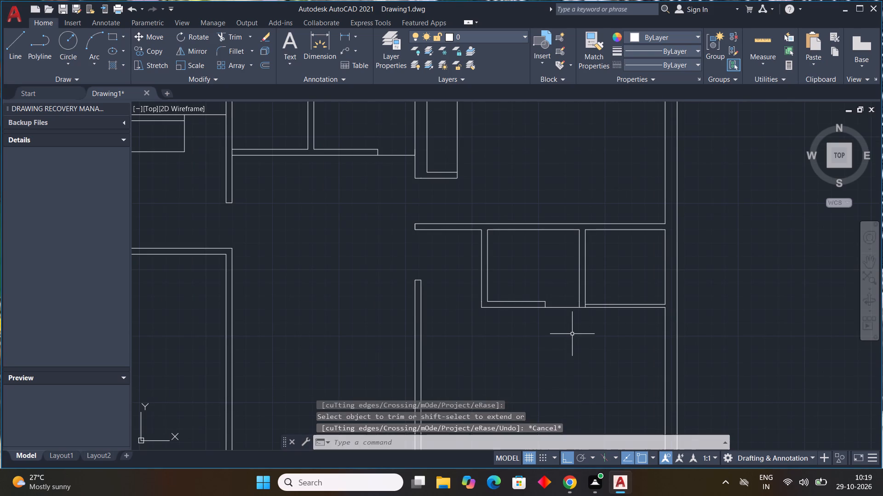
{"action": "key", "text": "Escape"}
{"action": "key", "text": "Escape"}
{"action": "key", "text": "Escape"}
{"action": "key", "text": "Escape"}
{"action": "key", "text": "Escape"}
{"action": "key", "text": "Escape"}
{"action": "key", "text": "Escape"}
{"action": "key", "text": "Escape"}
{"action": "key", "text": "Escape"}
{"action": "key", "text": "Escape"}
{"action": "key", "text": "Escape"}
{"action": "key", "text": "Escape"}
{"action": "key", "text": "Escape"}
{"action": "key", "text": "Escape"}
{"action": "key", "text": "Escape"}
{"action": "key", "text": "Escape"}
{"action": "key", "text": "Escape"}
Offset the south outer wall's outer line 3'6" northward into the plan.
{"action": "middle_click_drag", "start_coordinate": [496, 373], "coordinate": [527, 255]}
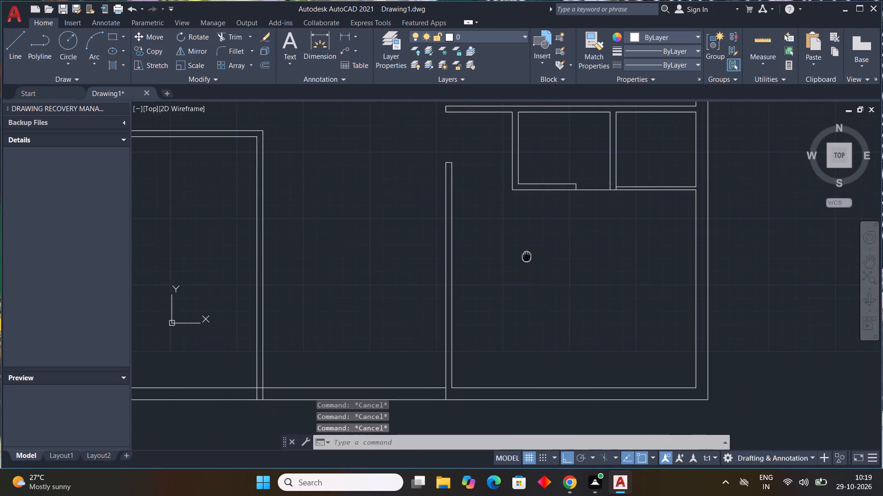
{"action": "middle_click_drag", "start_coordinate": [527, 255], "coordinate": [525, 255]}
{"action": "key", "text": "Escape"}
{"action": "key", "text": "Escape"}
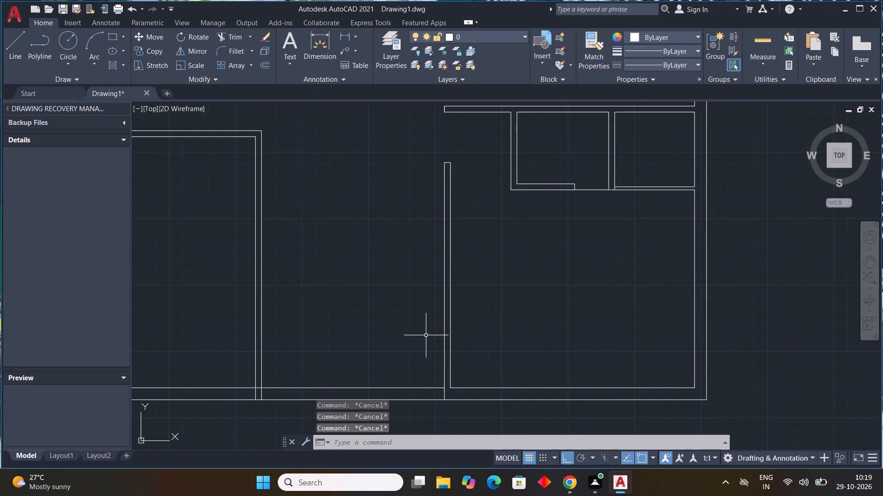
{"action": "scroll", "coordinate": [424, 339], "scroll_direction": "down", "scroll_amount": 1}
{"action": "middle_click_drag", "start_coordinate": [424, 340], "coordinate": [494, 293]}
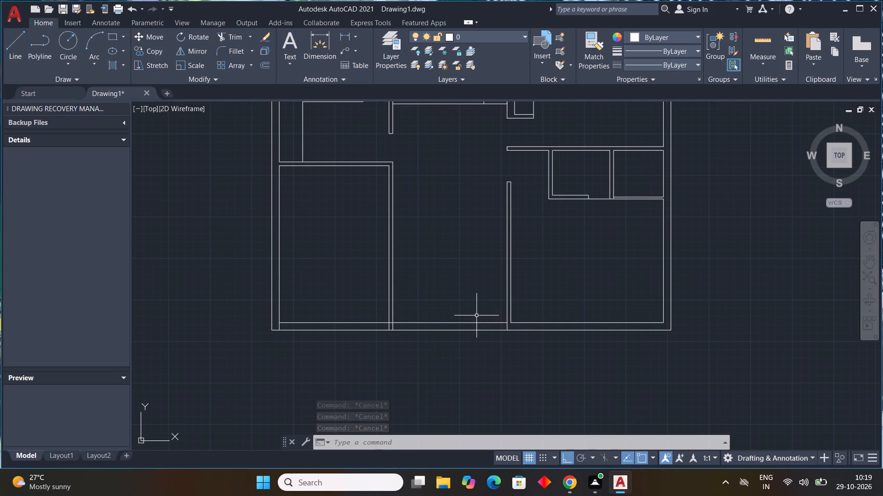
{"action": "scroll", "coordinate": [452, 328], "scroll_direction": "up", "scroll_amount": 1}
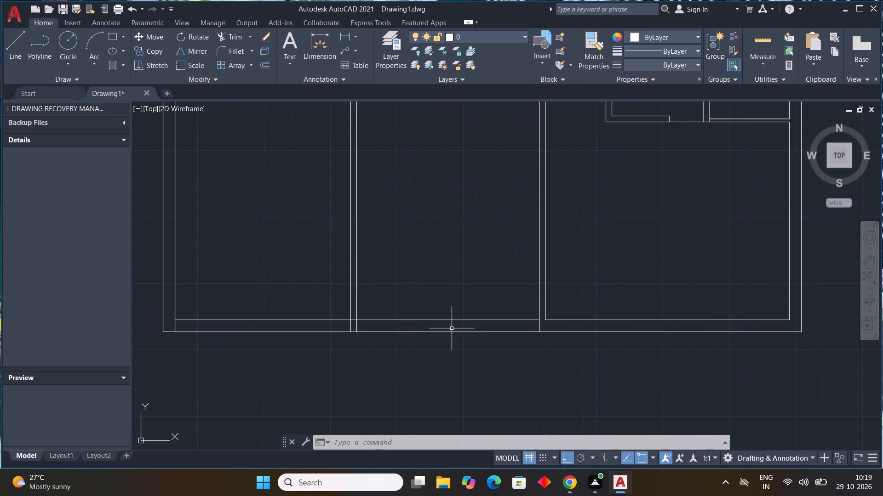
{"action": "type", "text": "off"}
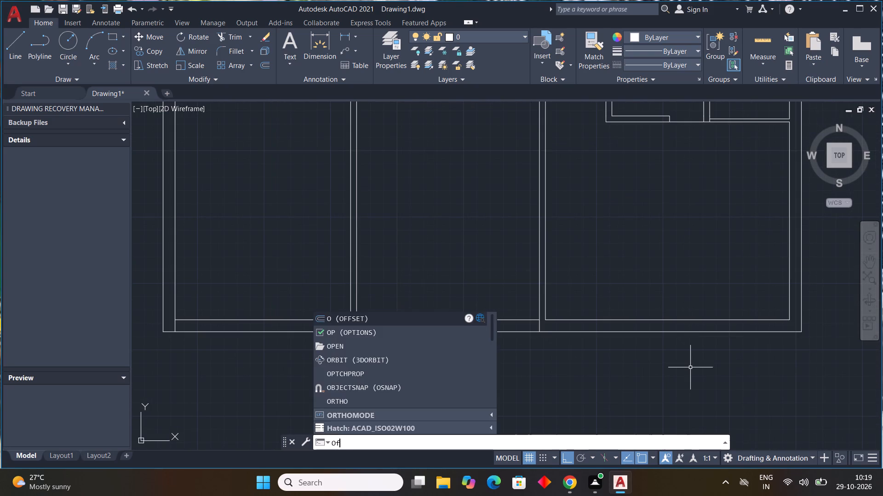
{"action": "key", "text": "space"}
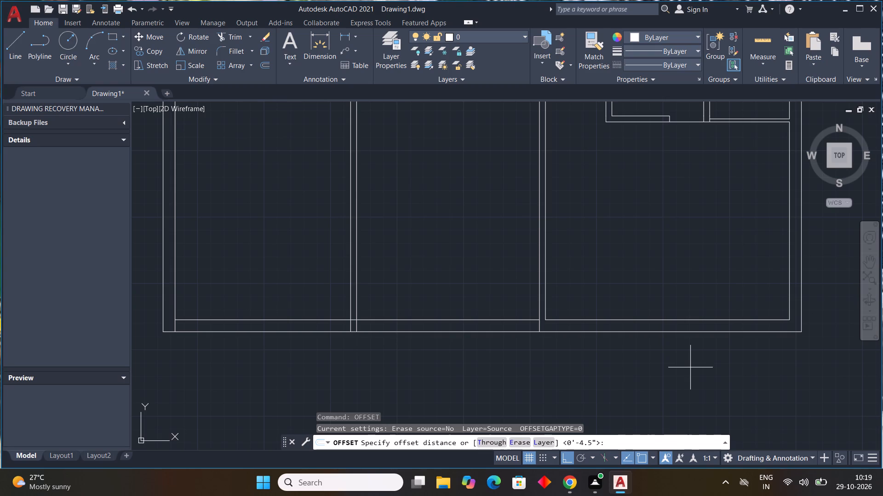
{"action": "type", "text": "3'"}
{"action": "type", "text": "6\""}
{"action": "key", "text": "Return"}
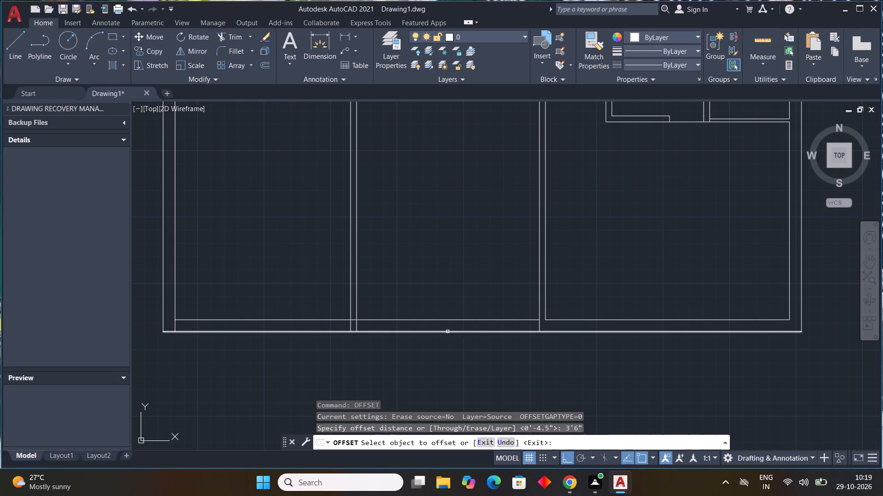
{"action": "left_click_drag", "start_coordinate": [447, 333], "coordinate": [450, 322]}
{"action": "left_click", "coordinate": [424, 227]}
{"action": "middle_click_drag", "start_coordinate": [461, 221], "coordinate": [504, 251]}
{"action": "scroll", "coordinate": [488, 253], "scroll_direction": "down", "scroll_amount": 1}
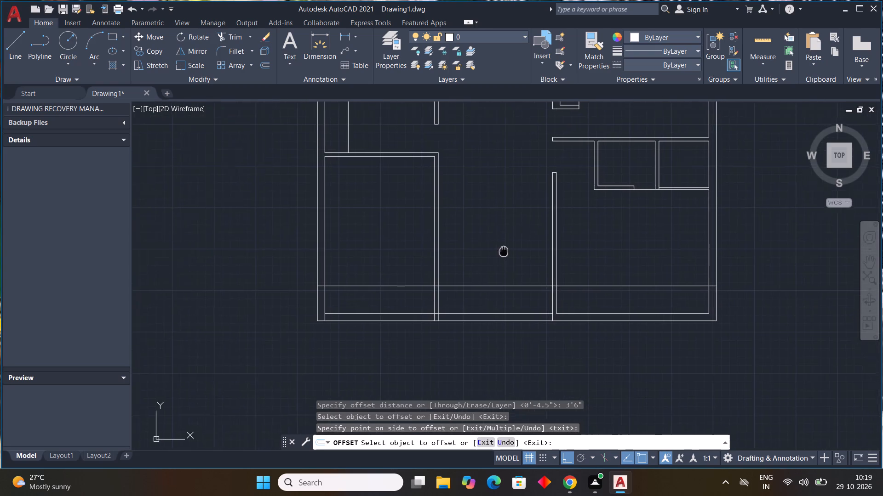
{"action": "middle_click_drag", "start_coordinate": [504, 251], "coordinate": [509, 250]}
{"action": "key", "text": "Escape"}
Offset the new horizontal line another 9" northward to form a second wall face.
{"action": "key", "text": "space"}
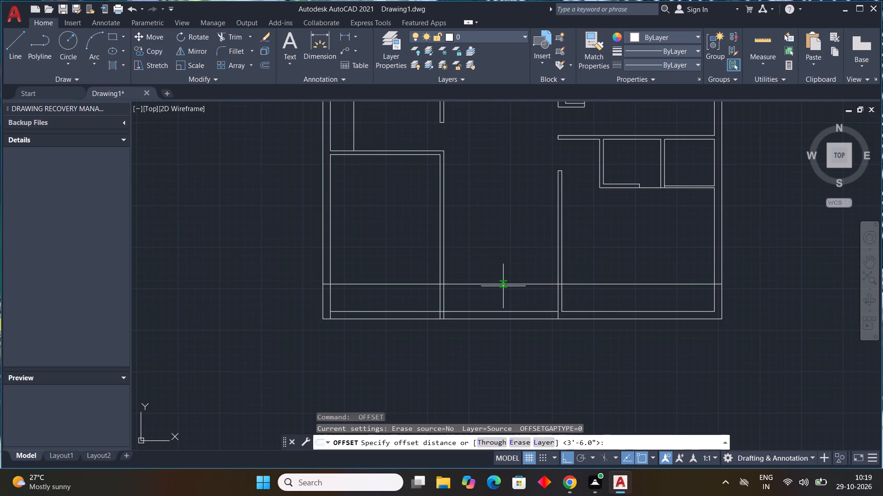
{"action": "type", "text": "9\""}
{"action": "key", "text": "Return"}
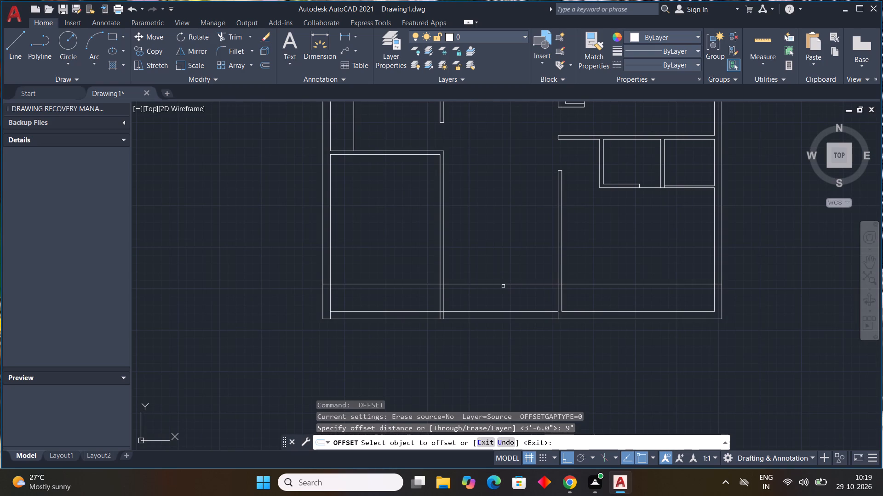
{"action": "left_click_drag", "start_coordinate": [502, 283], "coordinate": [503, 276]}
{"action": "left_click", "coordinate": [499, 252]}
{"action": "key", "text": "Escape"}
{"action": "key", "text": "Escape"}
{"action": "key", "text": "Escape"}
{"action": "key", "text": "Escape"}
{"action": "key", "text": "Escape"}
{"action": "key", "text": "Escape"}
{"action": "key", "text": "Escape"}
{"action": "key", "text": "Escape"}
{"action": "key", "text": "Escape"}
{"action": "key", "text": "Escape"}
{"action": "key", "text": "Escape"}
{"action": "key", "text": "Escape"}
{"action": "key", "text": "Escape"}
{"action": "key", "text": "Escape"}
{"action": "key", "text": "Escape"}
{"action": "key", "text": "Escape"}
{"action": "key", "text": "Escape"}
{"action": "key", "text": "Escape"}
{"action": "key", "text": "Escape"}
{"action": "key", "text": "Escape"}
{"action": "key", "text": "Escape"}
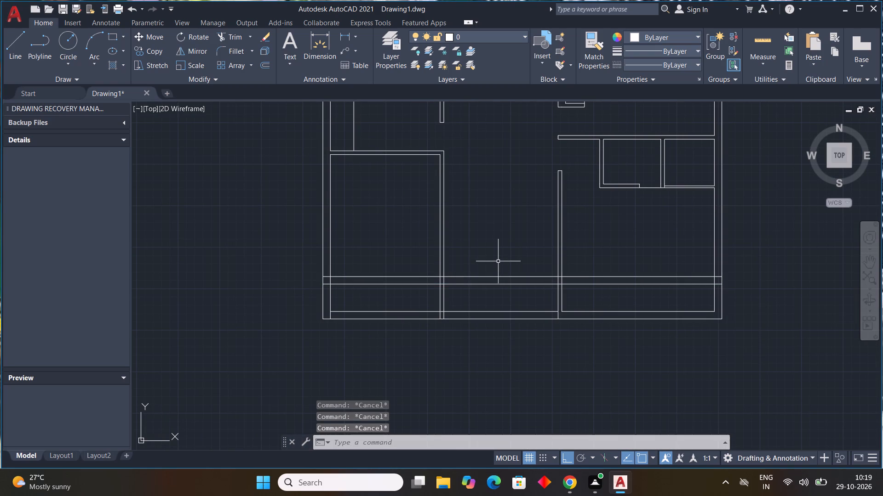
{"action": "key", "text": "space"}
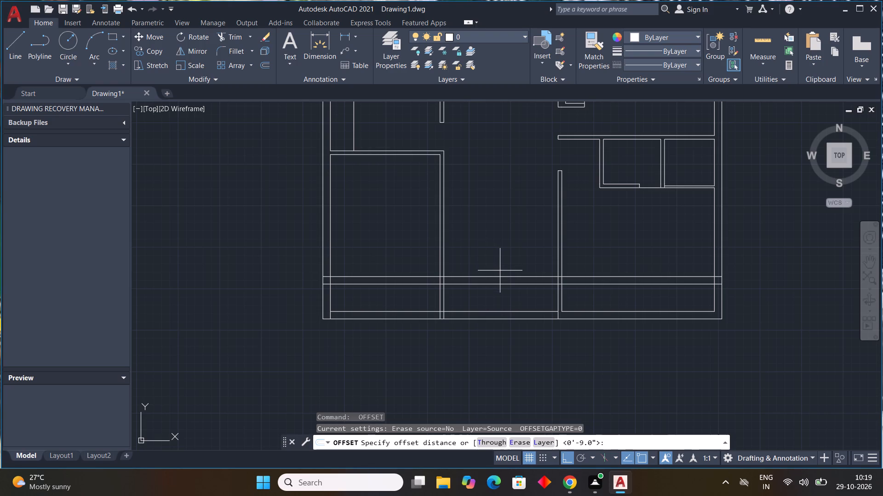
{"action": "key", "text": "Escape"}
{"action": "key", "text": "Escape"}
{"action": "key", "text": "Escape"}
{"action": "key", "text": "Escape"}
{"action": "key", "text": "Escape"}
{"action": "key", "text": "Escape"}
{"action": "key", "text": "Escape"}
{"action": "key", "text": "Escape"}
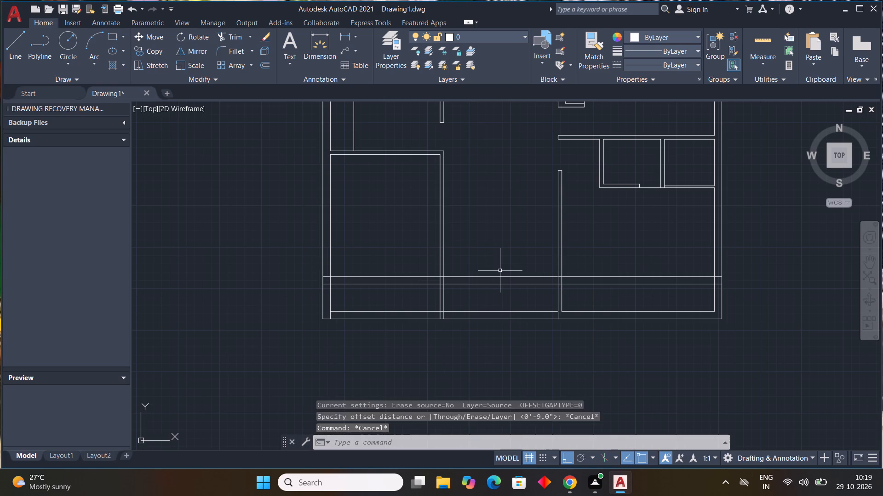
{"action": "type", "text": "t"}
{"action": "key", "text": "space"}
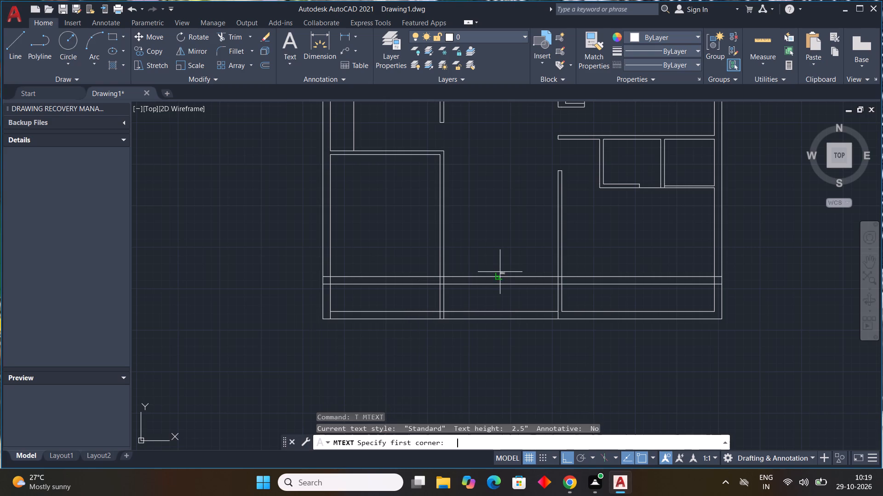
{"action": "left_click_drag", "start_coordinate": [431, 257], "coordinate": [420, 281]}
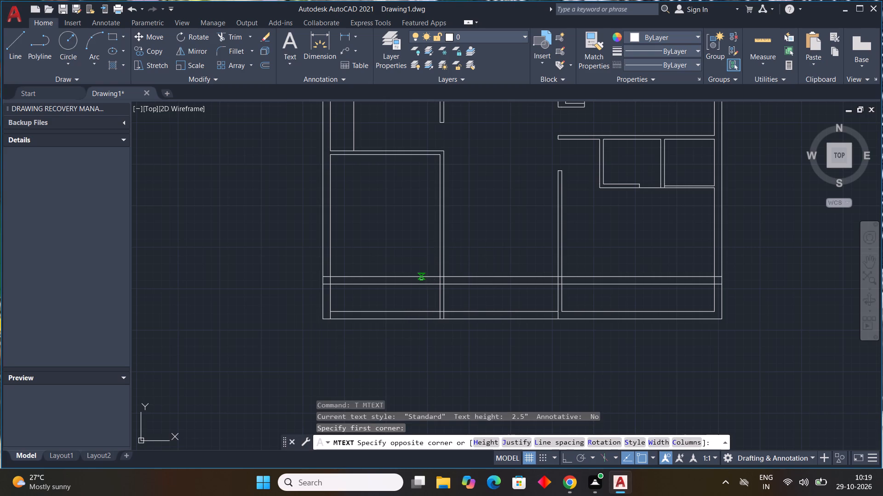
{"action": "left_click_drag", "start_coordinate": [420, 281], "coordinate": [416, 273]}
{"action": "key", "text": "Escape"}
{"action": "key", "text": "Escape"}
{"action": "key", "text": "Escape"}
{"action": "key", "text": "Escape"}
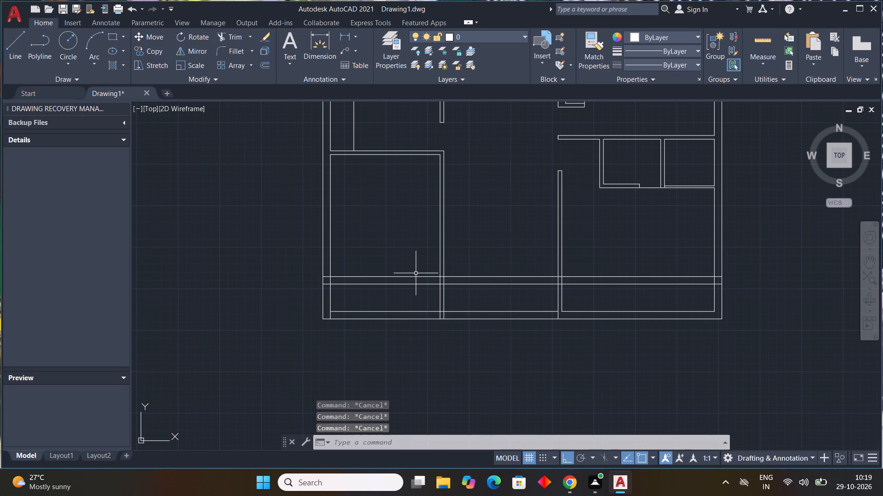
Trim both new horizontal lines across the southwest room and through the west outer wall.
{"action": "type", "text": "tr"}
{"action": "key", "text": "space"}
{"action": "left_click_drag", "start_coordinate": [404, 259], "coordinate": [397, 283]}
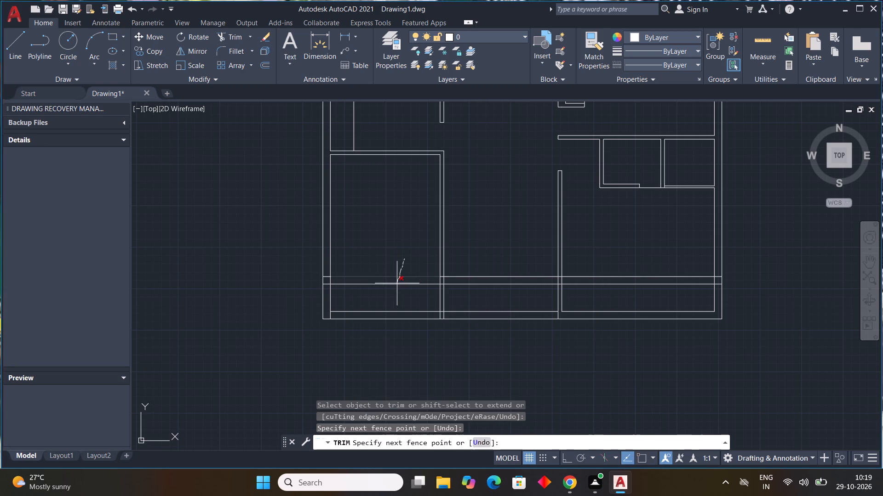
{"action": "left_click_drag", "start_coordinate": [397, 283], "coordinate": [393, 287]}
{"action": "scroll", "coordinate": [319, 280], "scroll_direction": "up", "scroll_amount": 1}
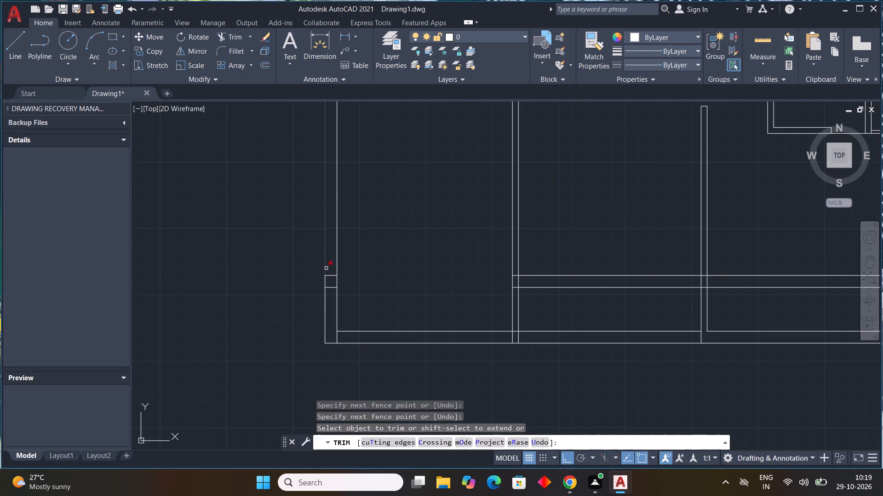
{"action": "left_click_drag", "start_coordinate": [330, 269], "coordinate": [327, 295]}
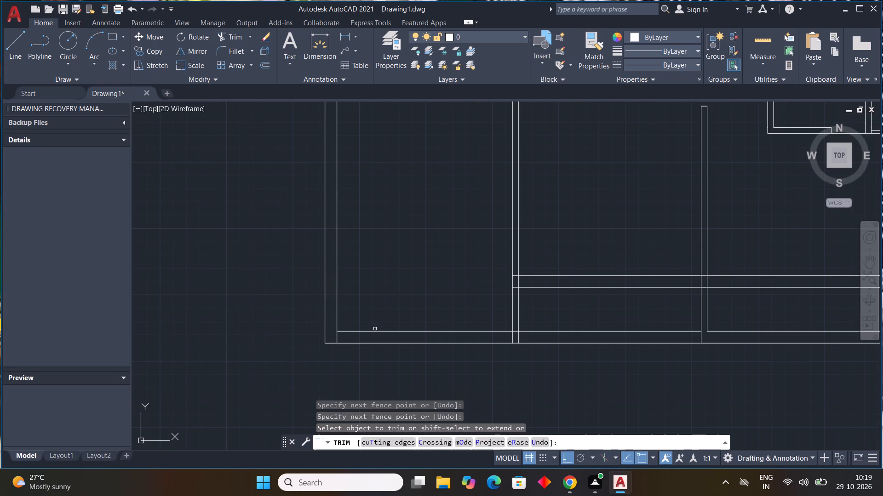
Trim the south wall's inner line across the southwest room and middle bay, and the west partition's east line below the recessed wall.
{"action": "left_click", "coordinate": [375, 331]}
{"action": "scroll", "coordinate": [499, 320], "scroll_direction": "down", "scroll_amount": 1}
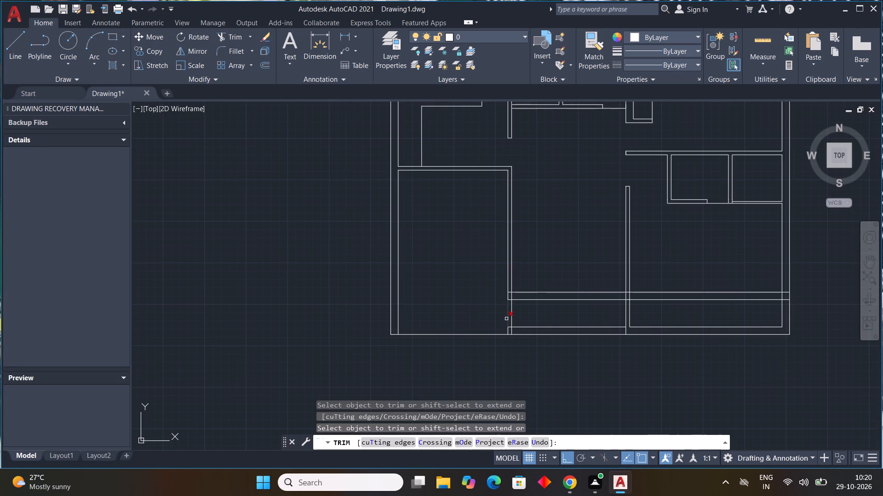
{"action": "left_click", "coordinate": [512, 332]}
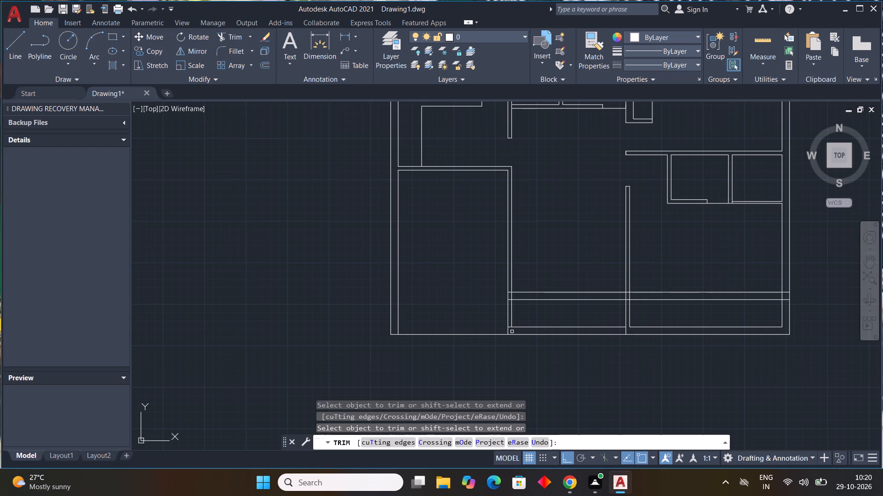
{"action": "left_click", "coordinate": [511, 326]}
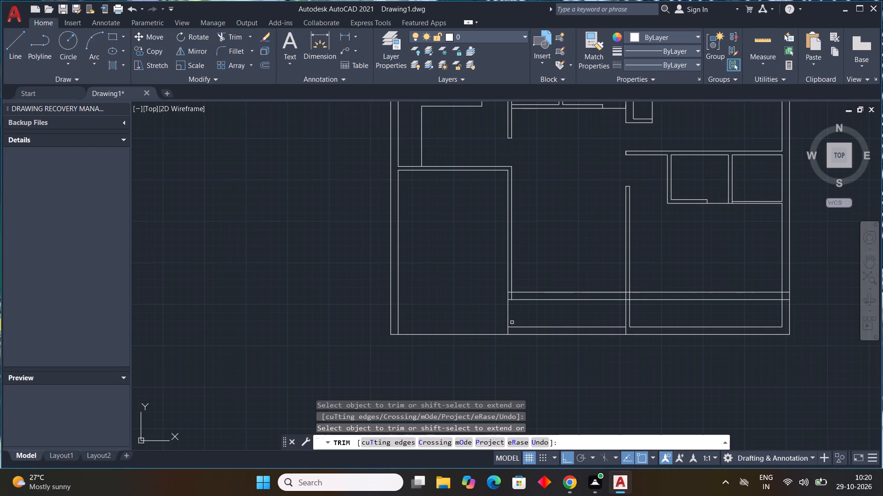
{"action": "left_click", "coordinate": [513, 327]}
Trim both recessed wall lines across the southeast room and through the east outer wall.
{"action": "scroll", "coordinate": [659, 355], "scroll_direction": "down", "scroll_amount": 1}
{"action": "middle_click_drag", "start_coordinate": [659, 355], "coordinate": [553, 380]}
{"action": "left_click_drag", "start_coordinate": [574, 326], "coordinate": [568, 350]}
{"action": "scroll", "coordinate": [632, 341], "scroll_direction": "up", "scroll_amount": 1}
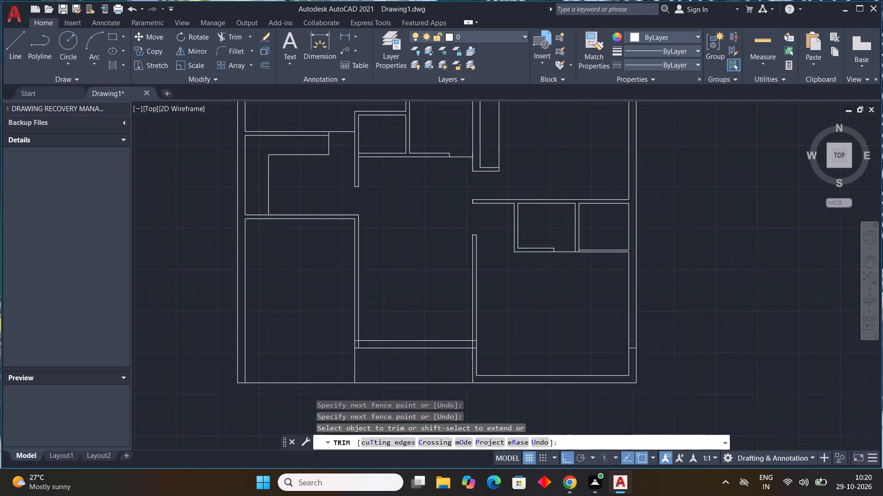
{"action": "scroll", "coordinate": [632, 341], "scroll_direction": "up", "scroll_amount": 1}
{"action": "left_click", "coordinate": [632, 344]}
{"action": "left_click_drag", "start_coordinate": [632, 335], "coordinate": [632, 361]}
{"action": "left_click_drag", "start_coordinate": [632, 350], "coordinate": [633, 359]}
Trim the overlapping lines where the recessed wall meets the southeast room's west partition, leaving an open wall junction.
{"action": "middle_click_drag", "start_coordinate": [451, 356], "coordinate": [596, 302]}
{"action": "middle_click_drag", "start_coordinate": [603, 293], "coordinate": [612, 269]}
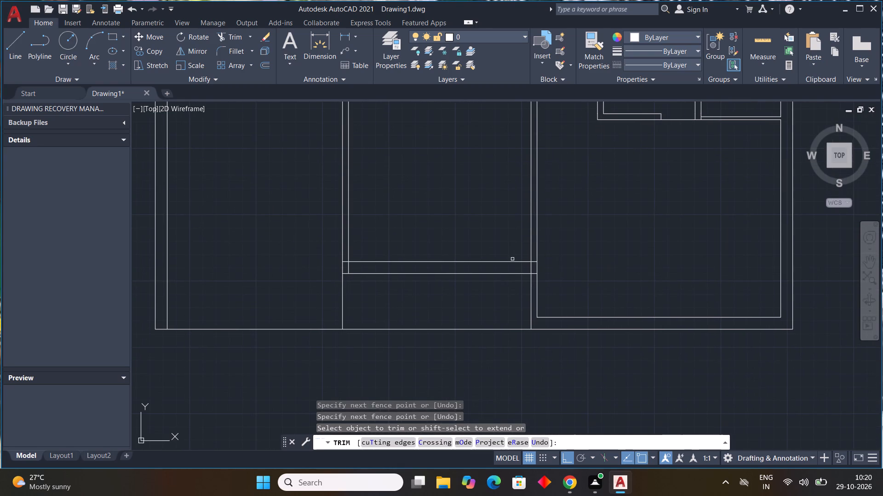
{"action": "scroll", "coordinate": [536, 271], "scroll_direction": "up", "scroll_amount": 4}
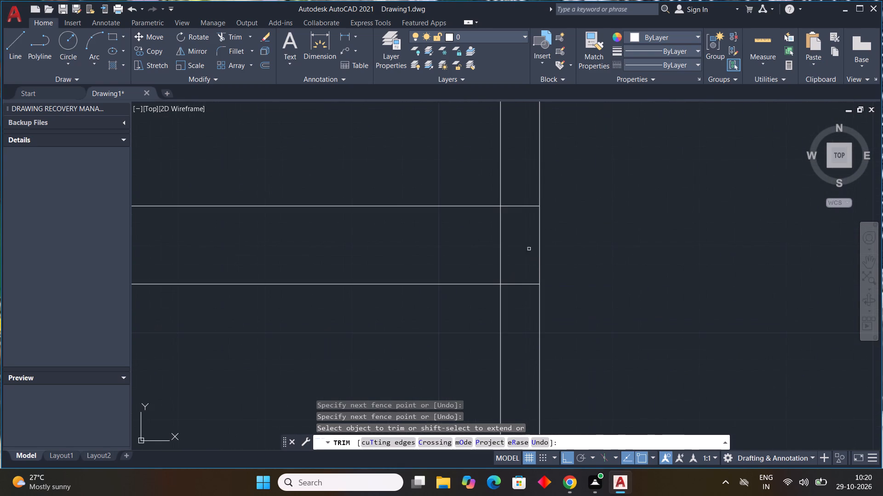
{"action": "left_click_drag", "start_coordinate": [517, 195], "coordinate": [528, 300]}
{"action": "left_click_drag", "start_coordinate": [518, 246], "coordinate": [464, 260]}
{"action": "scroll", "coordinate": [592, 292], "scroll_direction": "down", "scroll_amount": 5}
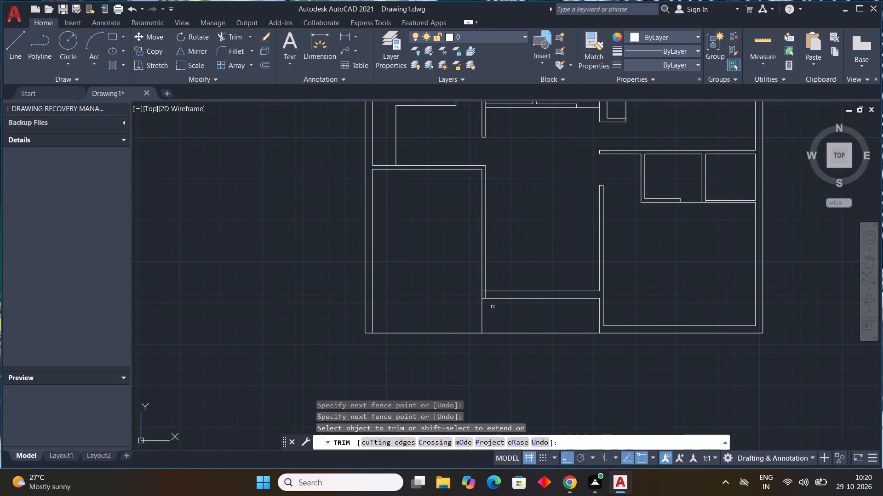
{"action": "scroll", "coordinate": [490, 297], "scroll_direction": "up", "scroll_amount": 1}
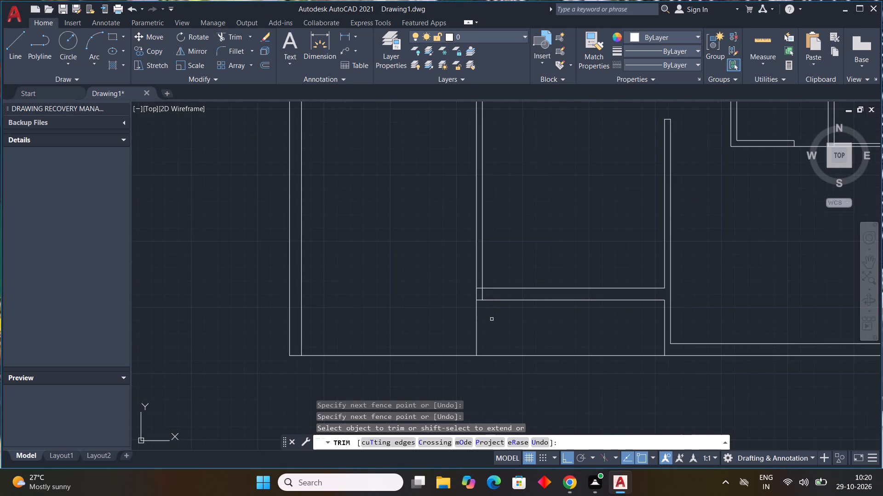
{"action": "scroll", "coordinate": [495, 320], "scroll_direction": "down", "scroll_amount": 2}
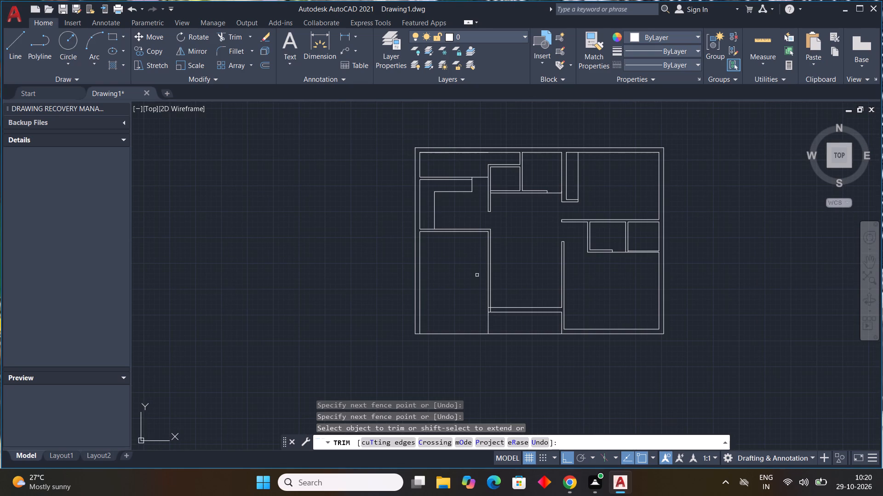
{"action": "key", "text": "Escape"}
{"action": "key", "text": "Escape"}
{"action": "key", "text": "Escape"}
{"action": "key", "text": "Escape"}
{"action": "key", "text": "Escape"}
{"action": "key", "text": "Escape"}
{"action": "key", "text": "Escape"}
{"action": "key", "text": "Escape"}
{"action": "key", "text": "Escape"}
{"action": "key", "text": "Escape"}
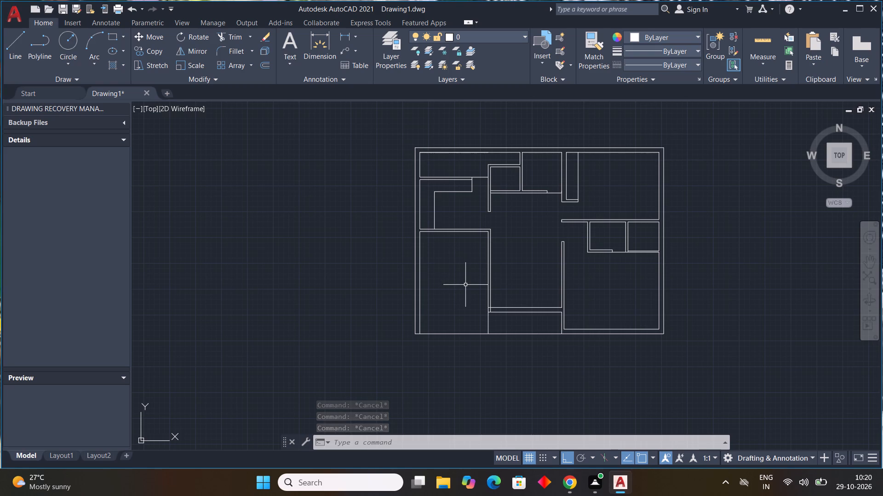
{"action": "key", "text": "Escape"}
{"action": "key", "text": "Escape"}
{"action": "key", "text": "Escape"}
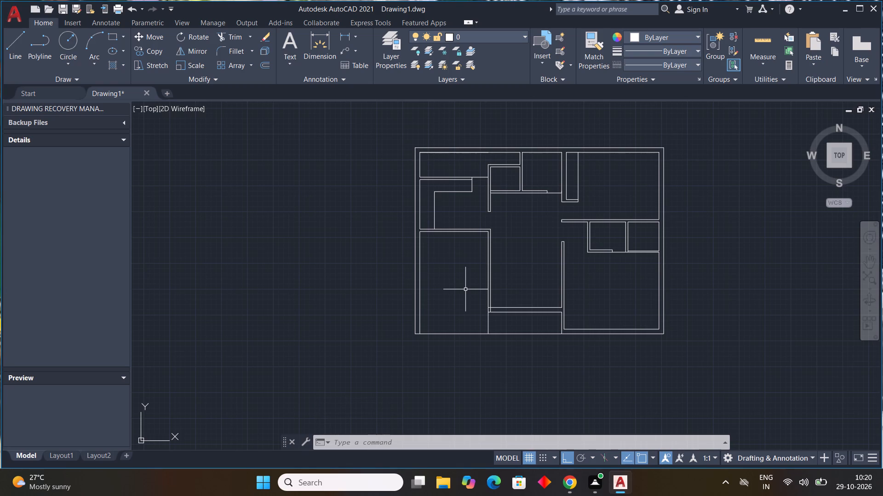
Offset the inner line of the southwest room's north wall 3' southward into the room.
{"action": "key", "text": "o"}
{"action": "type", "text": "ff"}
{"action": "key", "text": "space"}
{"action": "type", "text": "3'"}
{"action": "key", "text": "Return"}
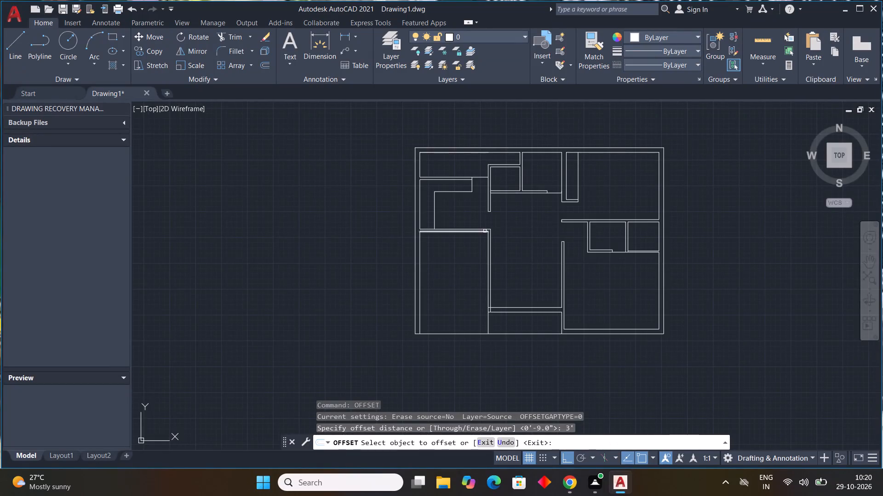
{"action": "scroll", "coordinate": [482, 234], "scroll_direction": "up", "scroll_amount": 2}
{"action": "left_click_drag", "start_coordinate": [463, 227], "coordinate": [461, 250]}
{"action": "left_click", "coordinate": [444, 280]}
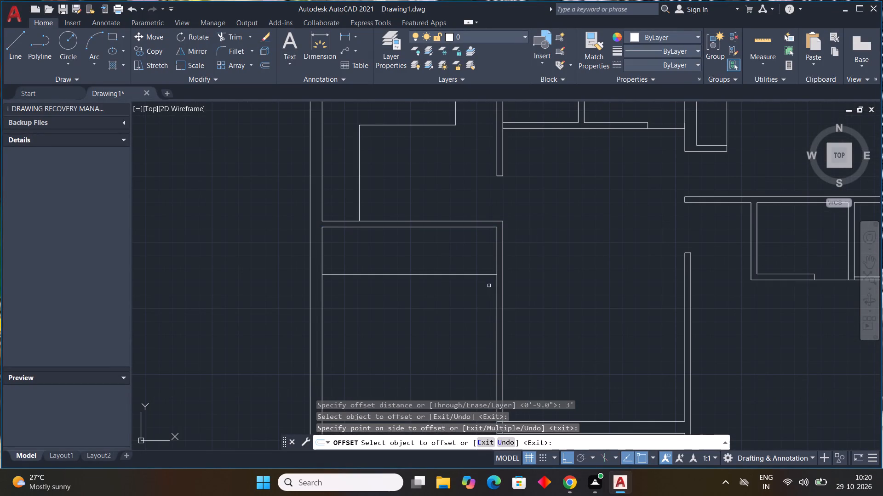
Offset the inner lines of the southwest room's east and west walls 3' into the room.
{"action": "left_click_drag", "start_coordinate": [495, 292], "coordinate": [486, 291]}
{"action": "left_click", "coordinate": [361, 287]}
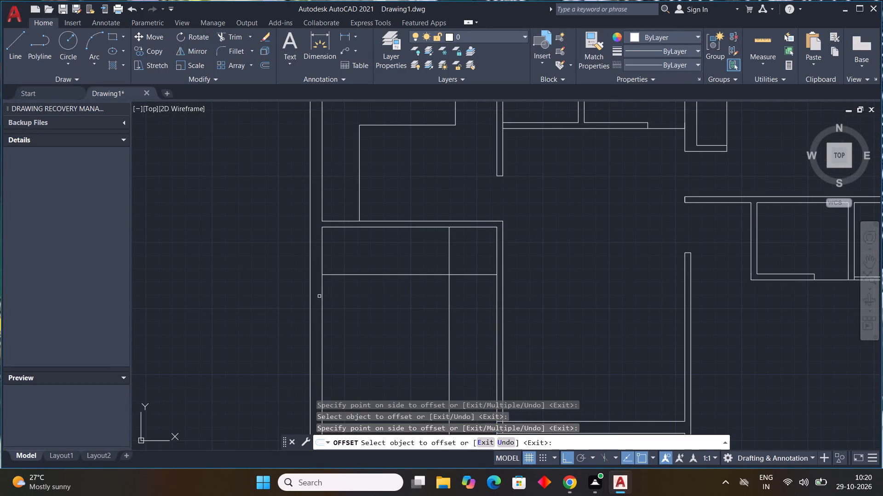
{"action": "left_click", "coordinate": [319, 296]}
{"action": "left_click_drag", "start_coordinate": [323, 301], "coordinate": [354, 302]}
{"action": "left_click", "coordinate": [384, 303]}
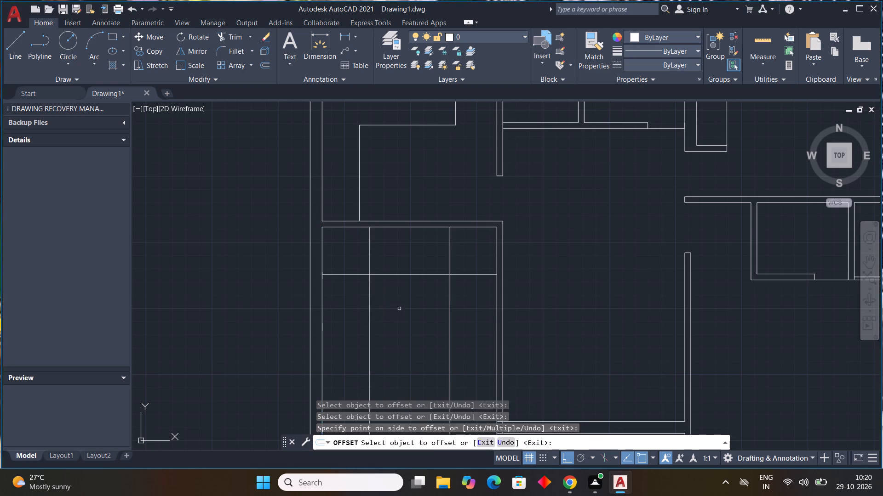
{"action": "key", "text": "Escape"}
{"action": "key", "text": "Escape"}
{"action": "key", "text": "Escape"}
{"action": "key", "text": "Escape"}
{"action": "key", "text": "Escape"}
{"action": "key", "text": "Escape"}
{"action": "key", "text": "Escape"}
{"action": "key", "text": "Escape"}
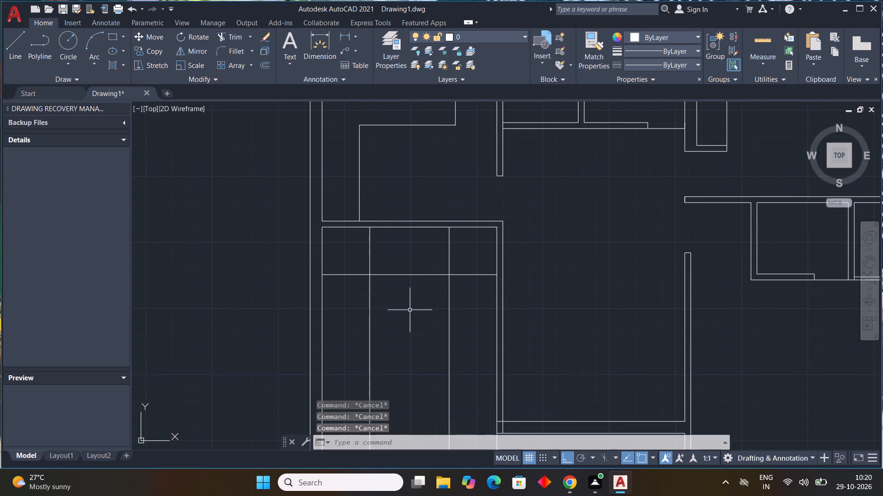
{"action": "middle_click_drag", "start_coordinate": [410, 310], "coordinate": [409, 321]}
{"action": "scroll", "coordinate": [409, 317], "scroll_direction": "down", "scroll_amount": 1}
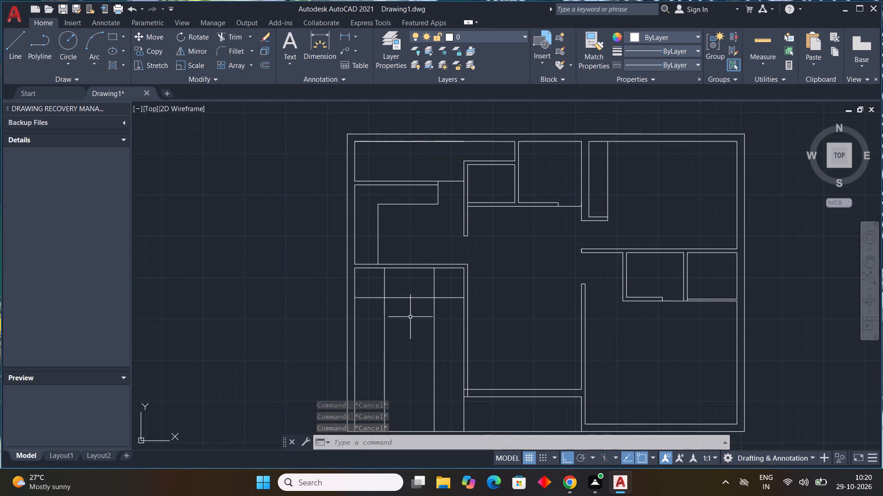
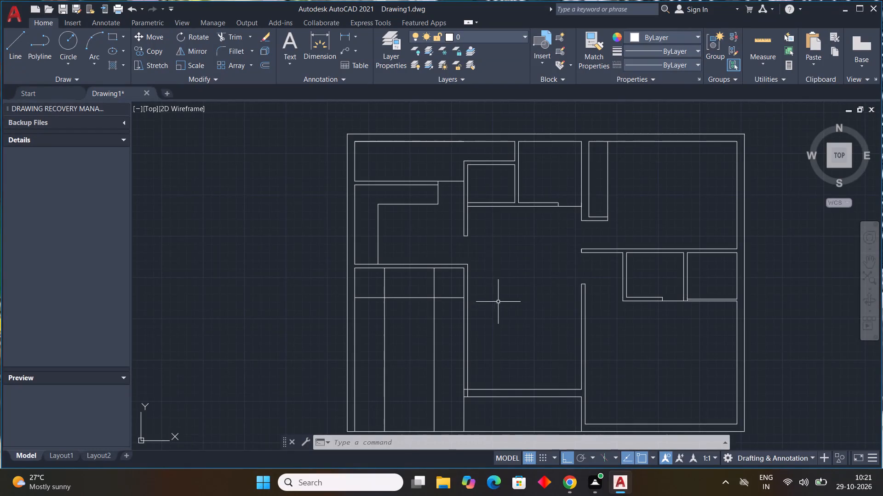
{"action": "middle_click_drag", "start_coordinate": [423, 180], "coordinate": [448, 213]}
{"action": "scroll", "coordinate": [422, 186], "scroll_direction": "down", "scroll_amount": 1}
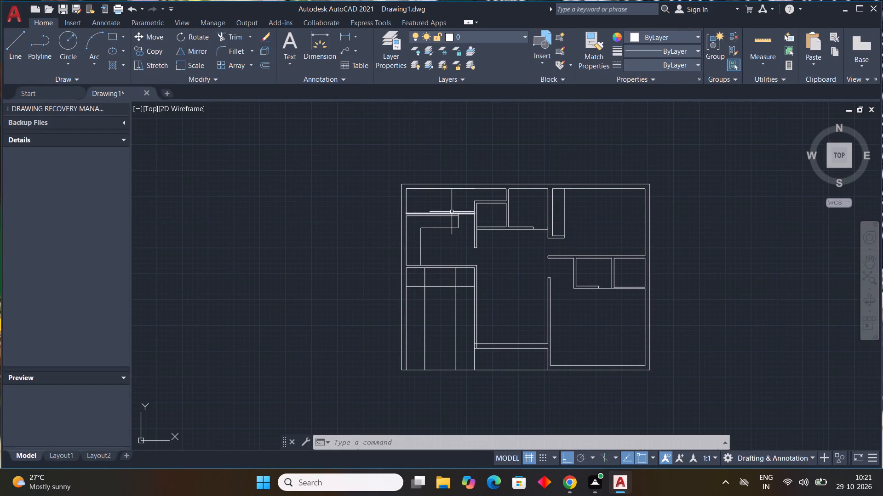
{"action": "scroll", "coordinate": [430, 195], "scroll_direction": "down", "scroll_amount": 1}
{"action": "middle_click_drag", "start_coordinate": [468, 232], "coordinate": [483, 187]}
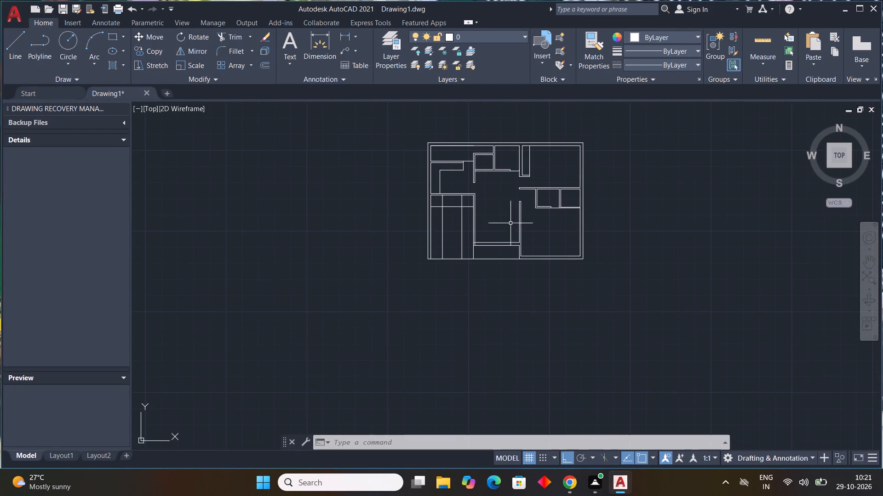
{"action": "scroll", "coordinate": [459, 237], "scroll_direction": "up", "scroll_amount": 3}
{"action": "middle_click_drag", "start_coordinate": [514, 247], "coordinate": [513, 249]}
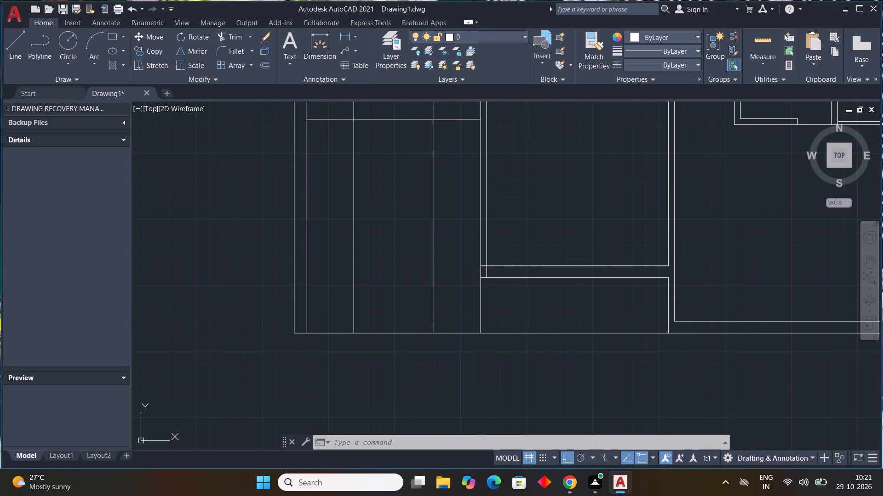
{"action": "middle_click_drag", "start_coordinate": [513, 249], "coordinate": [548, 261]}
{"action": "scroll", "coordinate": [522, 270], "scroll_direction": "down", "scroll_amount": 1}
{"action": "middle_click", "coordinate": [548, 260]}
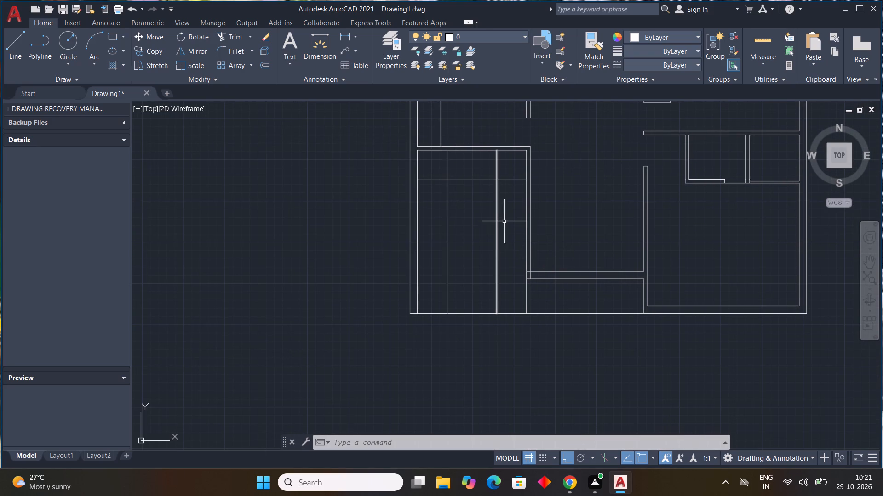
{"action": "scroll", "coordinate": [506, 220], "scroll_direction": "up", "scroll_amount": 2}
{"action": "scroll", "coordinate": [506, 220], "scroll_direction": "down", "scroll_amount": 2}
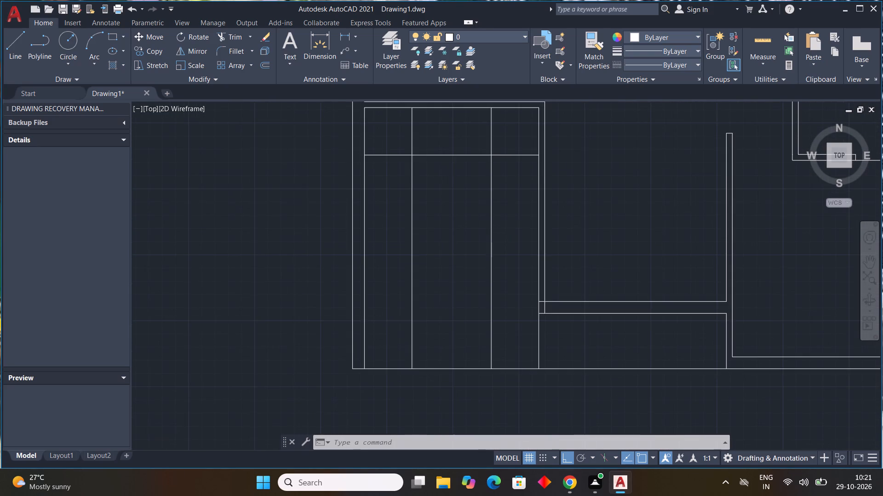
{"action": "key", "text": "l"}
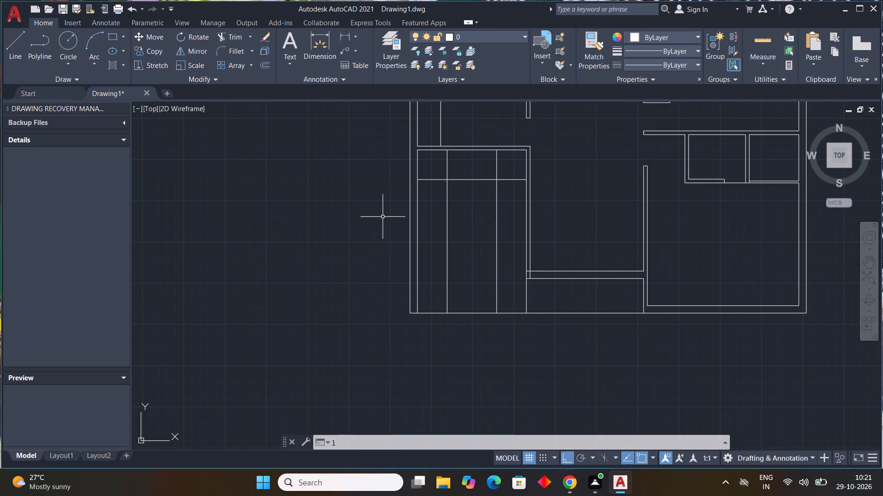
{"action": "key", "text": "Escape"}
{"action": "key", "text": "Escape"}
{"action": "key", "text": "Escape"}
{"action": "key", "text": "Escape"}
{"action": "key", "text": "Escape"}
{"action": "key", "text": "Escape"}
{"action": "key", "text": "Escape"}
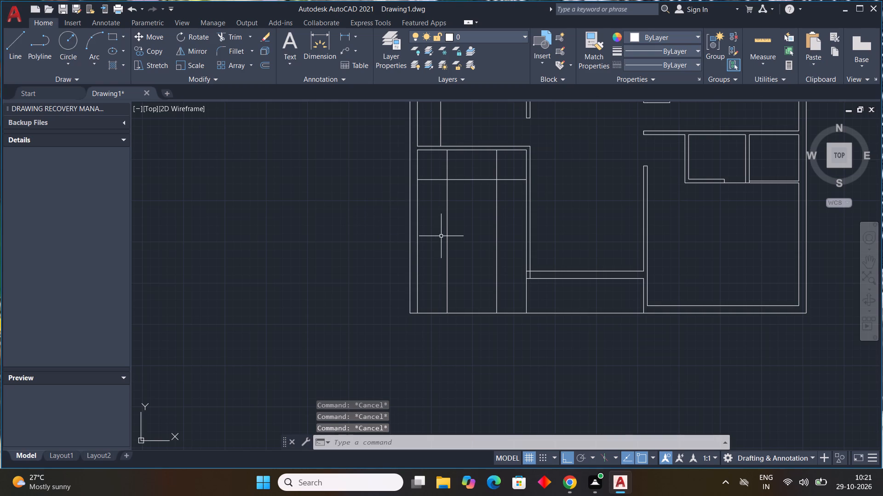
Offset the southwest room's horizontal 3' line southward twice at 1' spacing.
{"action": "type", "text": "off 1'"}
{"action": "key", "text": "Return"}
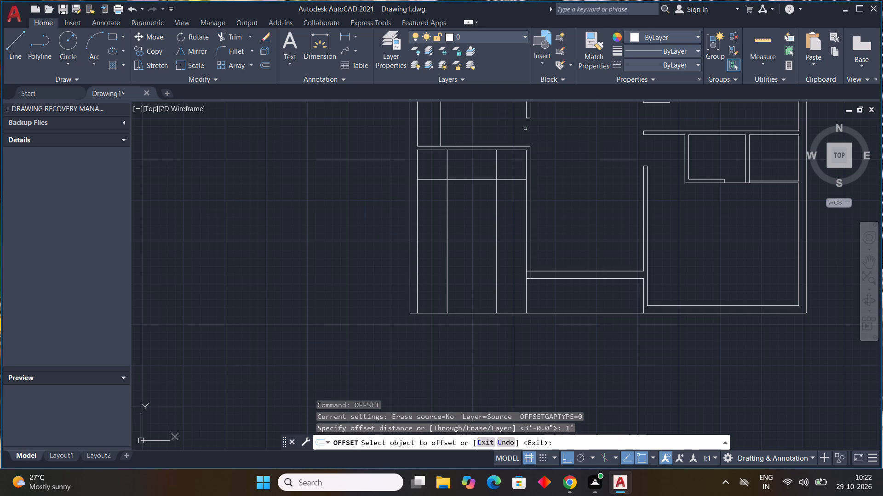
{"action": "left_click", "coordinate": [465, 180]}
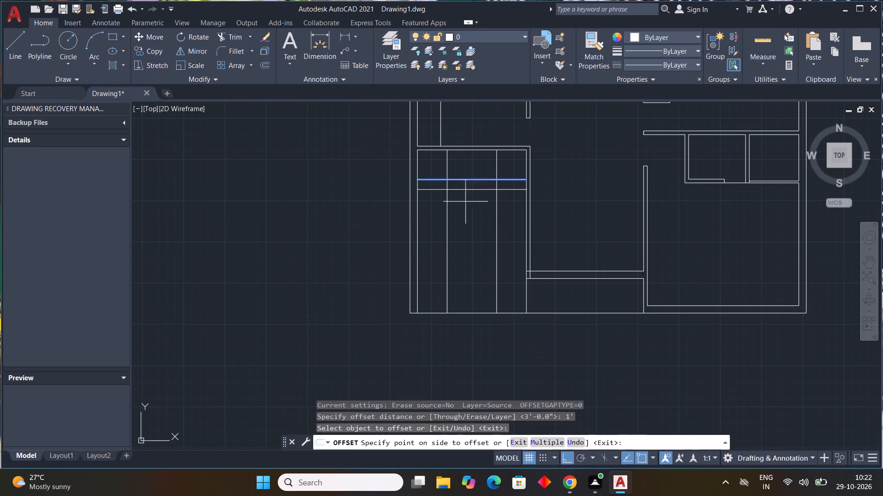
{"action": "left_click", "coordinate": [465, 202]}
{"action": "left_click", "coordinate": [470, 188]}
{"action": "left_click", "coordinate": [469, 194]}
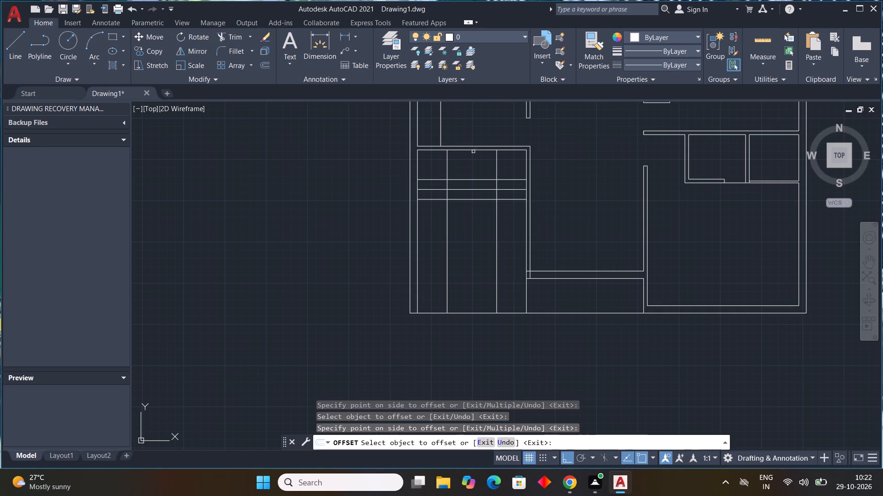
Offset the southwest room's western vertical 3' line eastward four times at 1' spacing.
{"action": "left_click_drag", "start_coordinate": [447, 170], "coordinate": [453, 171]}
{"action": "left_click", "coordinate": [460, 171]}
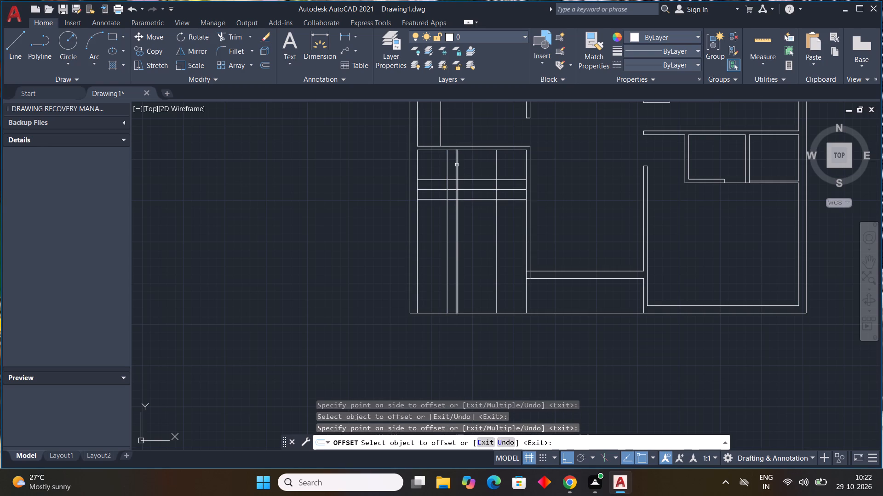
{"action": "left_click", "coordinate": [457, 165]}
{"action": "left_click", "coordinate": [487, 173]}
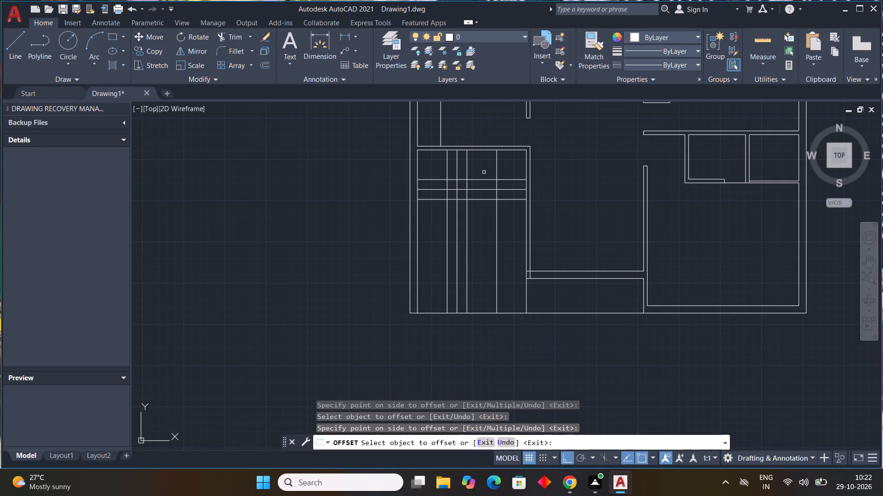
{"action": "left_click_drag", "start_coordinate": [467, 165], "coordinate": [472, 168]}
{"action": "left_click", "coordinate": [479, 170]}
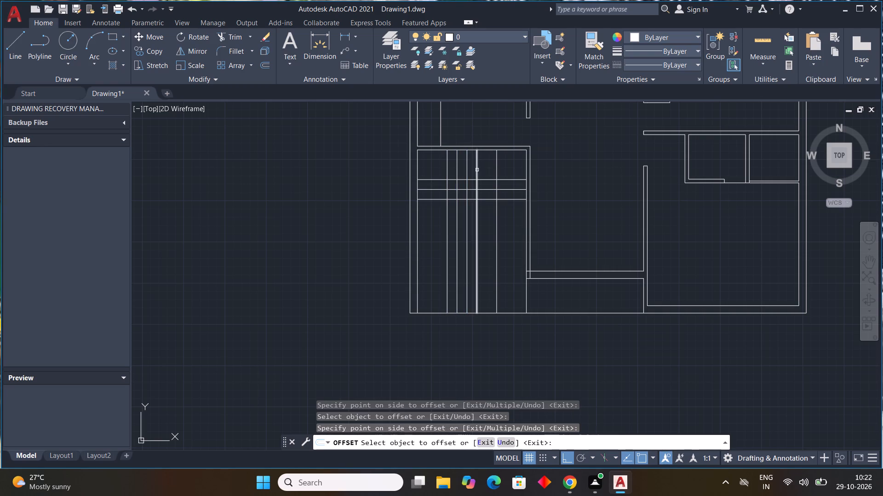
{"action": "left_click", "coordinate": [477, 170]}
{"action": "left_click", "coordinate": [486, 170]}
{"action": "key", "text": "Escape"}
{"action": "key", "text": "Escape"}
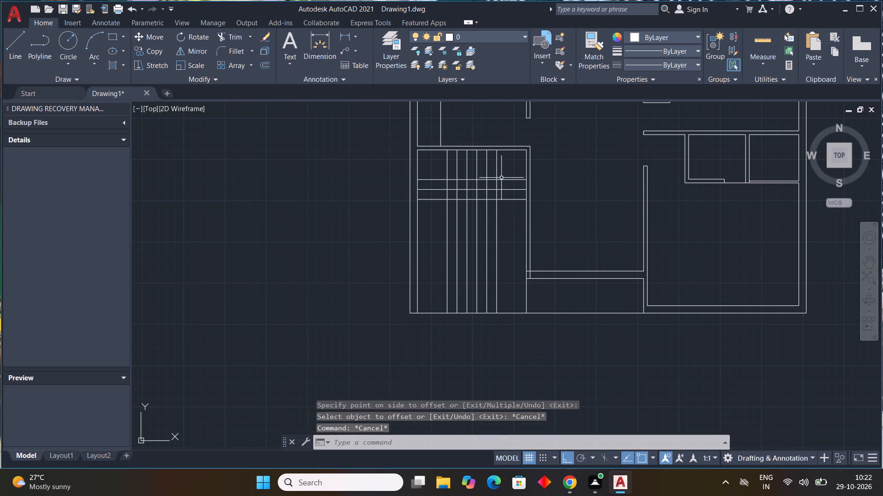
{"action": "key", "text": "Escape"}
{"action": "key", "text": "Escape"}
{"action": "key", "text": "Escape"}
{"action": "key", "text": "Escape"}
{"action": "key", "text": "Escape"}
{"action": "key", "text": "Escape"}
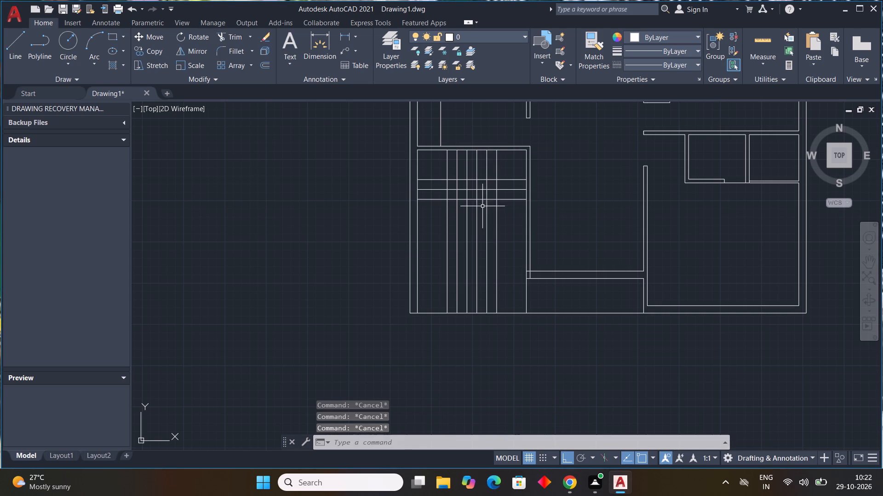
Trim the two lower horizontal offset lines between the easternmost vertical offset line and the southwest room's east wall.
{"action": "scroll", "coordinate": [477, 193], "scroll_direction": "up", "scroll_amount": 2}
{"action": "scroll", "coordinate": [477, 193], "scroll_direction": "down", "scroll_amount": 1}
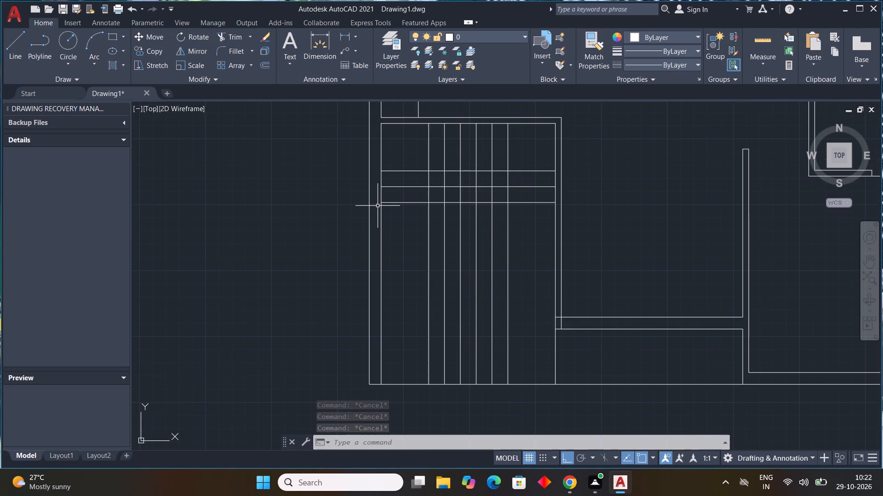
{"action": "type", "text": "tr"}
{"action": "key", "text": "space"}
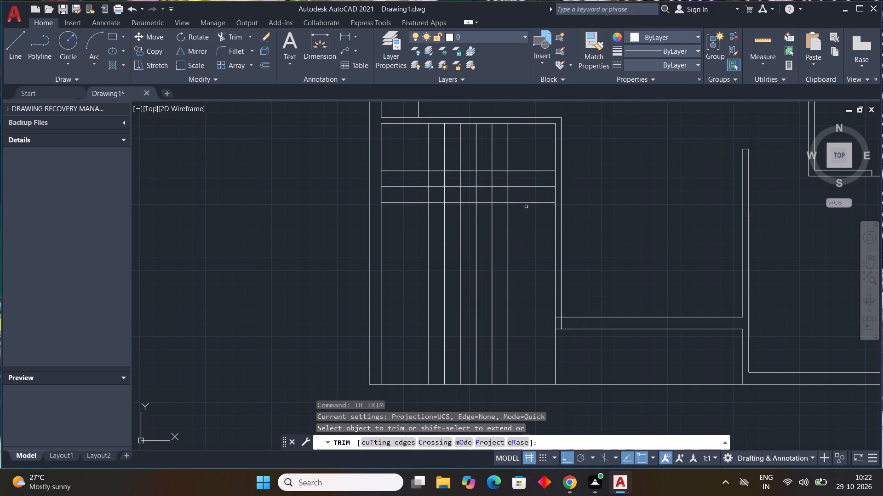
{"action": "left_click_drag", "start_coordinate": [527, 208], "coordinate": [527, 179]}
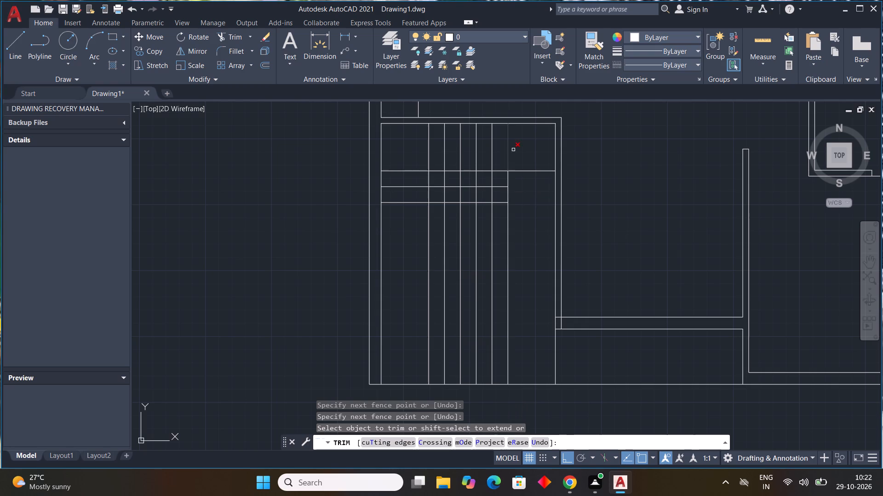
Trim the five eastern vertical offset lines north of the uppermost horizontal offset line, keeping the westernmost vertical full length.
{"action": "left_click_drag", "start_coordinate": [519, 150], "coordinate": [483, 151]}
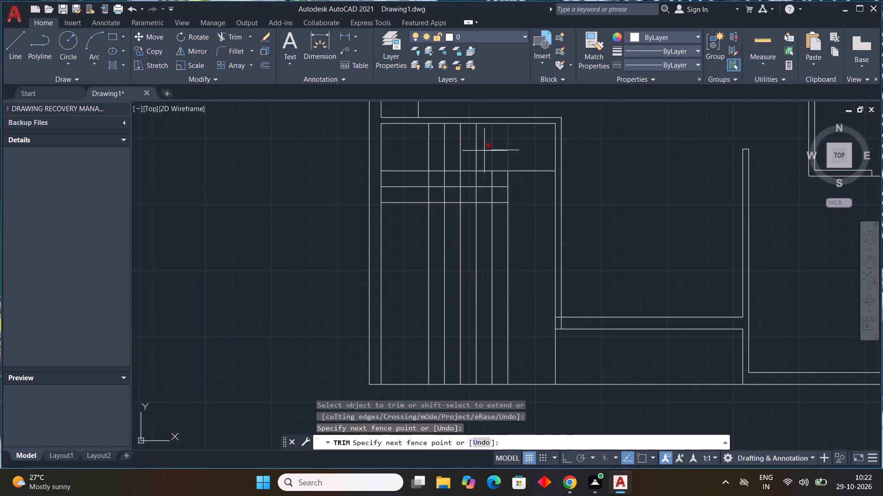
{"action": "left_click_drag", "start_coordinate": [483, 151], "coordinate": [447, 151]}
{"action": "left_click_drag", "start_coordinate": [447, 151], "coordinate": [441, 150]}
{"action": "key", "text": "Escape"}
{"action": "key", "text": "Escape"}
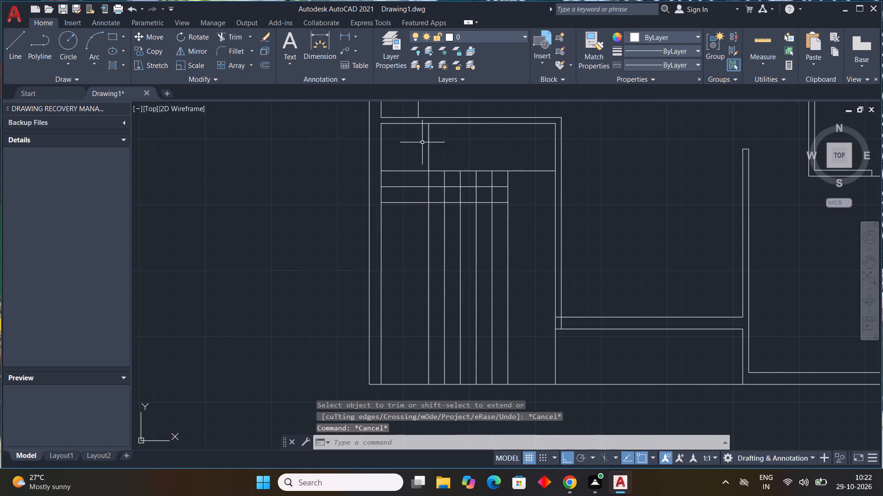
{"action": "key", "text": "Escape"}
{"action": "key", "text": "Escape"}
{"action": "key", "text": "Escape"}
{"action": "key", "text": "Escape"}
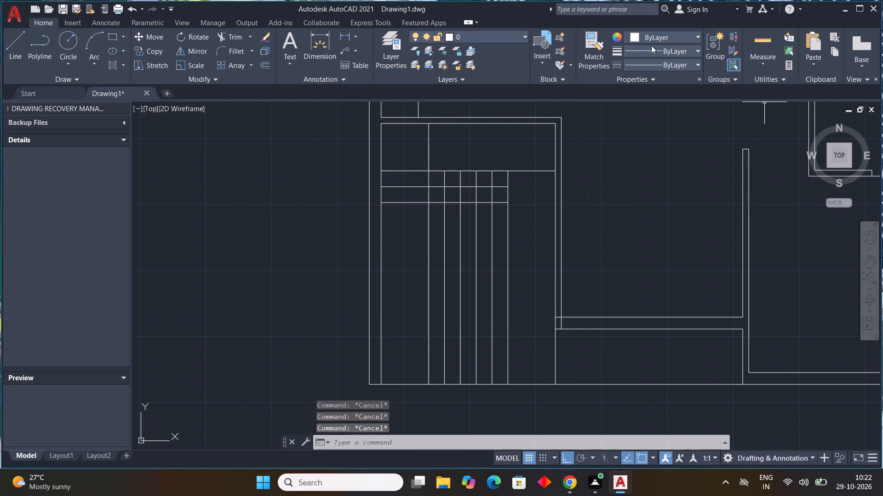
Load the ACAD_ISO02W100 ISO dash linetype and make it the current linetype.
{"action": "left_click", "coordinate": [658, 65]}
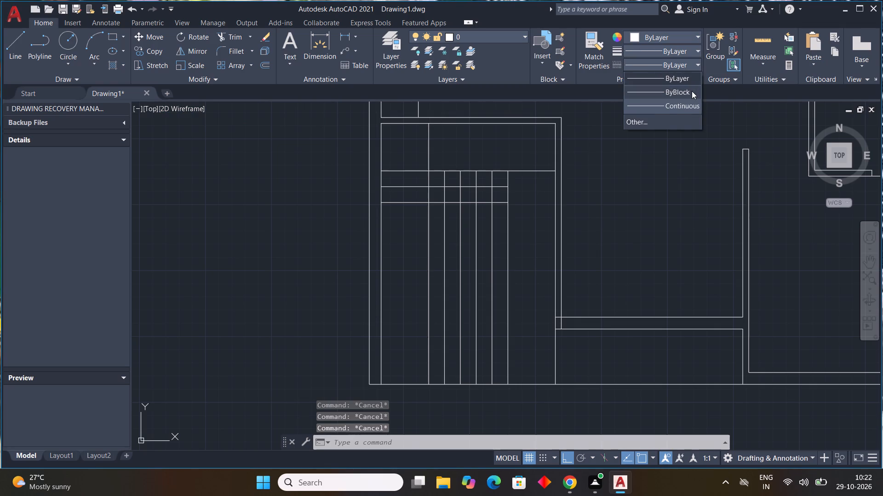
{"action": "left_click", "coordinate": [678, 128]}
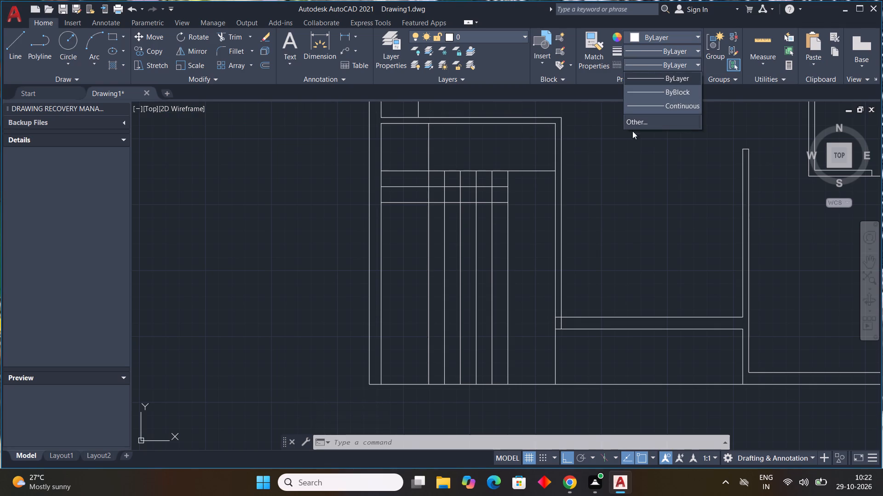
{"action": "left_click", "coordinate": [642, 123]}
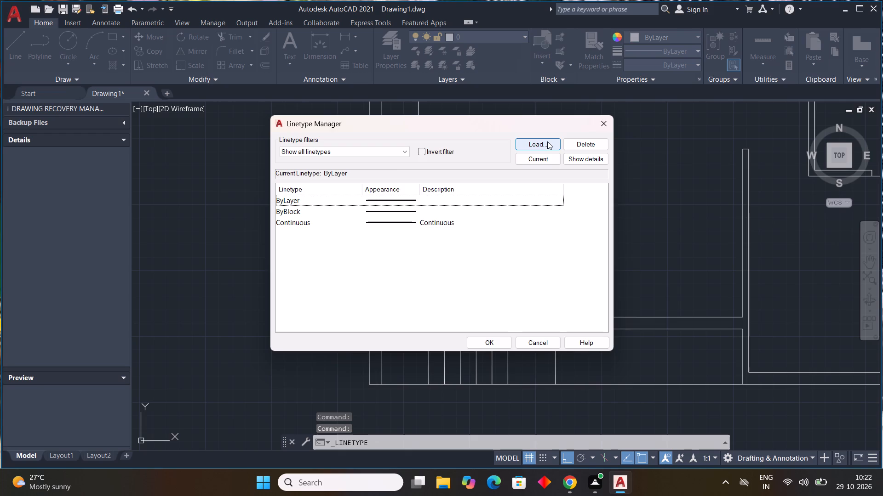
{"action": "left_click", "coordinate": [547, 141]}
{"action": "left_click", "coordinate": [481, 220]}
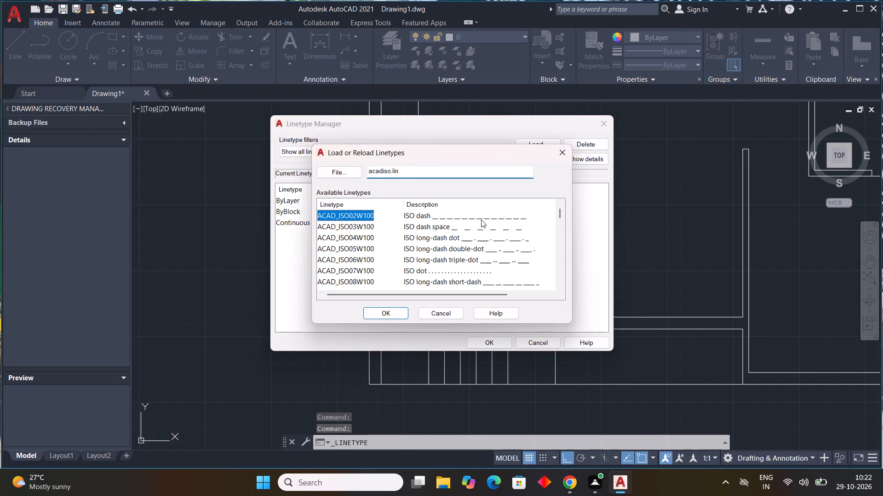
{"action": "left_click", "coordinate": [400, 314]}
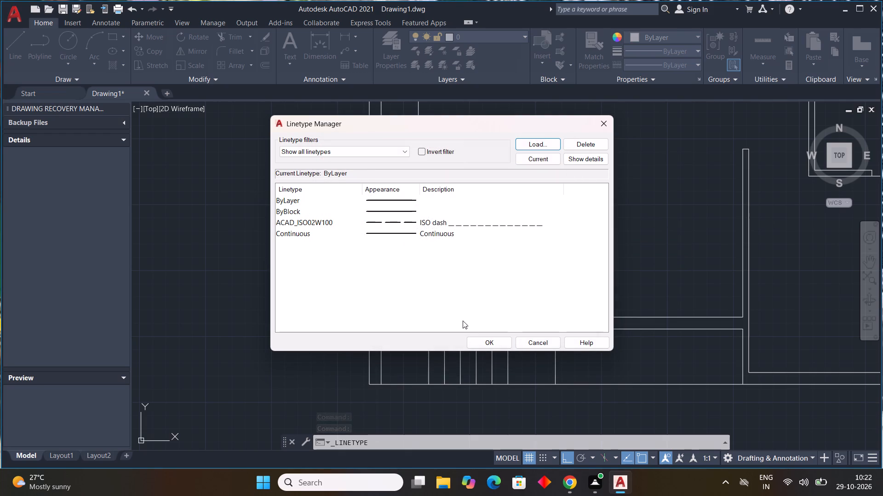
{"action": "double_click", "coordinate": [437, 222]}
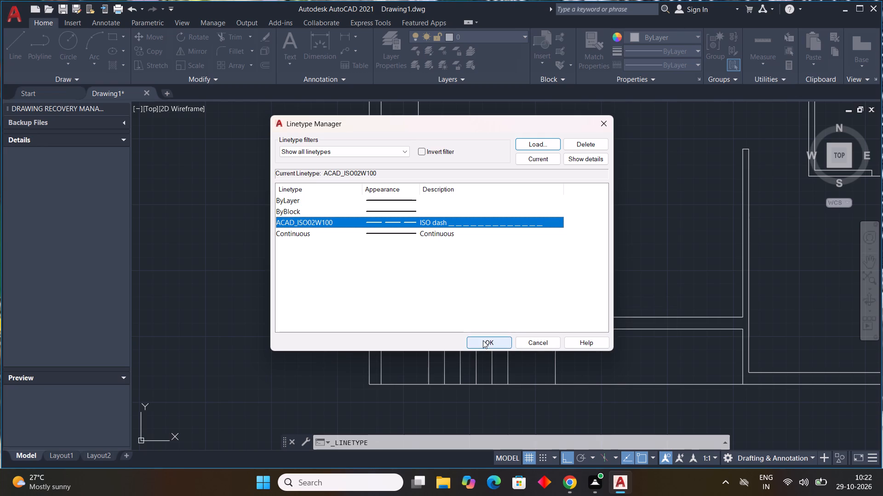
{"action": "left_click", "coordinate": [483, 340]}
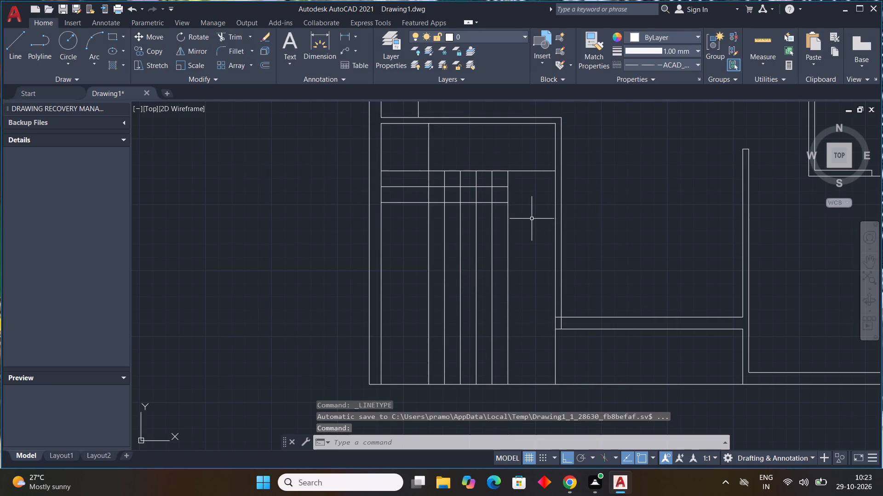
Draw two dashed horizontal lines from the east ends of the trimmed horizontal lines to the southwest room's east wall.
{"action": "key", "text": "l"}
{"action": "key", "text": "space"}
{"action": "middle_click_drag", "start_coordinate": [534, 226], "coordinate": [527, 258]}
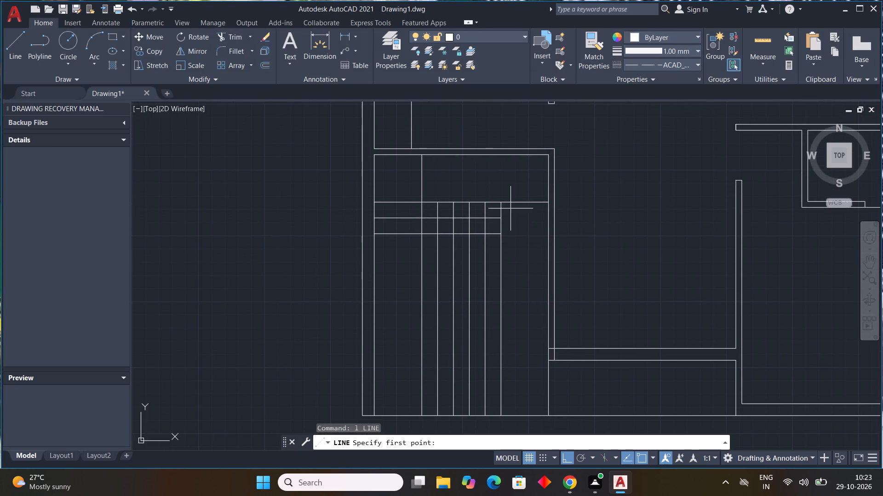
{"action": "scroll", "coordinate": [510, 209], "scroll_direction": "up", "scroll_amount": 3}
{"action": "left_click", "coordinate": [471, 247]}
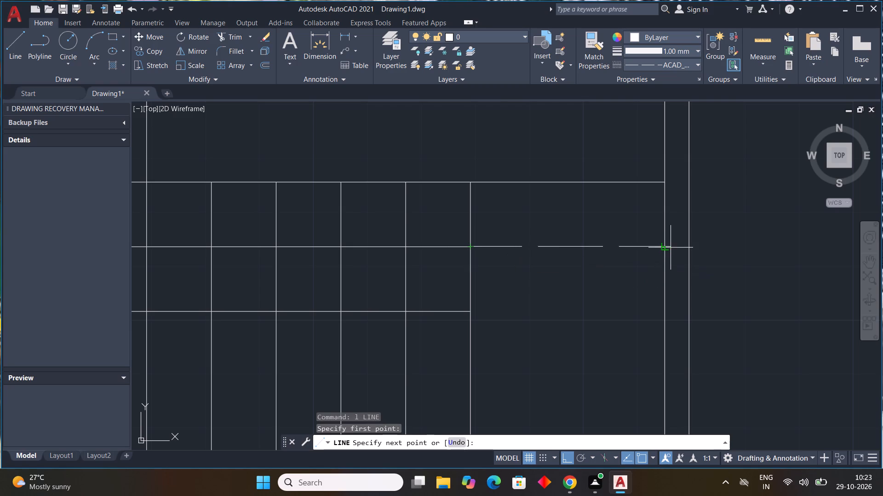
{"action": "left_click", "coordinate": [663, 246]}
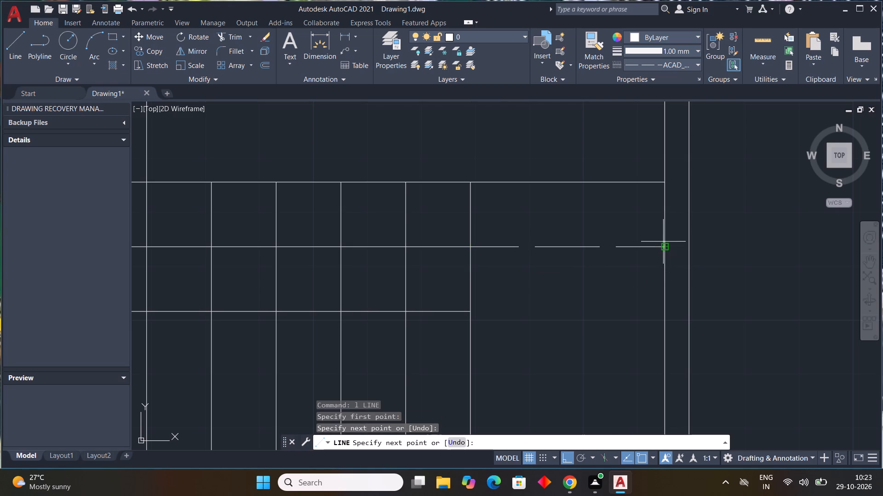
{"action": "key", "text": "Escape"}
{"action": "key", "text": "space"}
{"action": "left_click", "coordinate": [471, 310]}
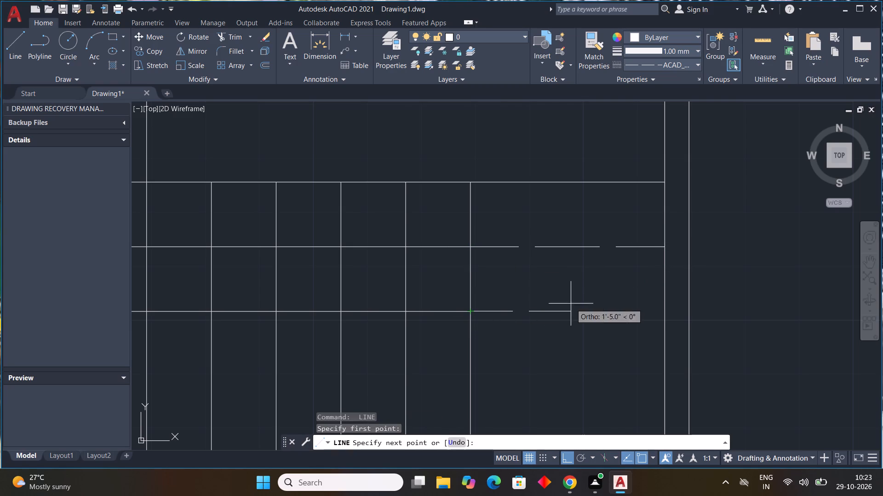
{"action": "left_click", "coordinate": [665, 305]}
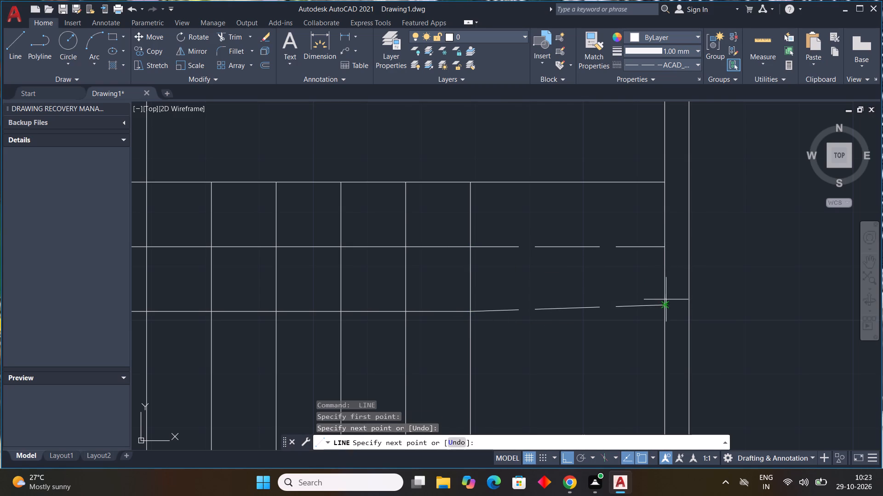
{"action": "key", "text": "ctrl+z"}
{"action": "left_click", "coordinate": [663, 310]}
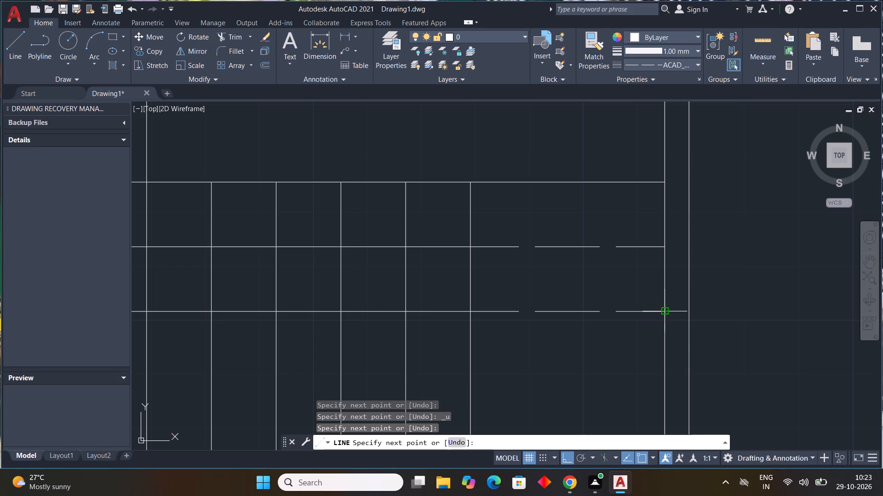
Draw dashed vertical lines from the tops of the two easternmost trimmed vertical lines to the southwest room's north wall.
{"action": "key", "text": "Escape"}
{"action": "scroll", "coordinate": [580, 301], "scroll_direction": "down", "scroll_amount": 2}
{"action": "middle_click_drag", "start_coordinate": [587, 342], "coordinate": [590, 370]}
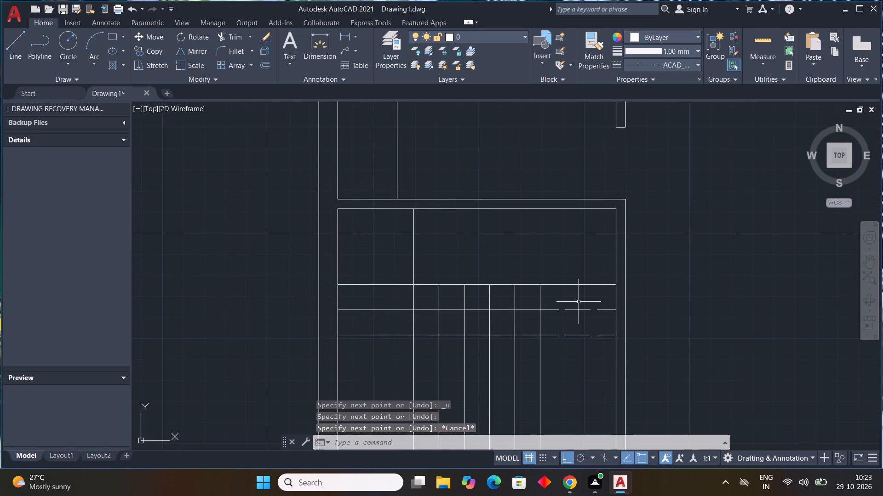
{"action": "key", "text": "l"}
{"action": "key", "text": "space"}
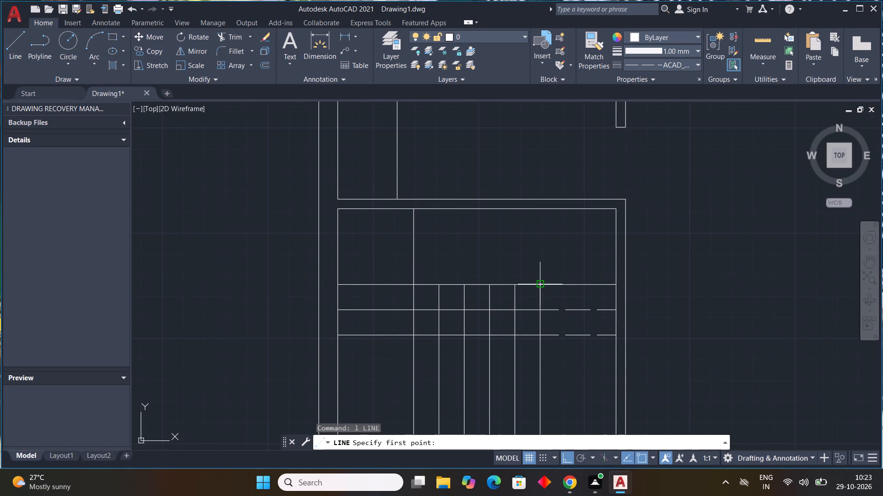
{"action": "left_click_drag", "start_coordinate": [541, 285], "coordinate": [543, 272]}
{"action": "left_click", "coordinate": [538, 209]}
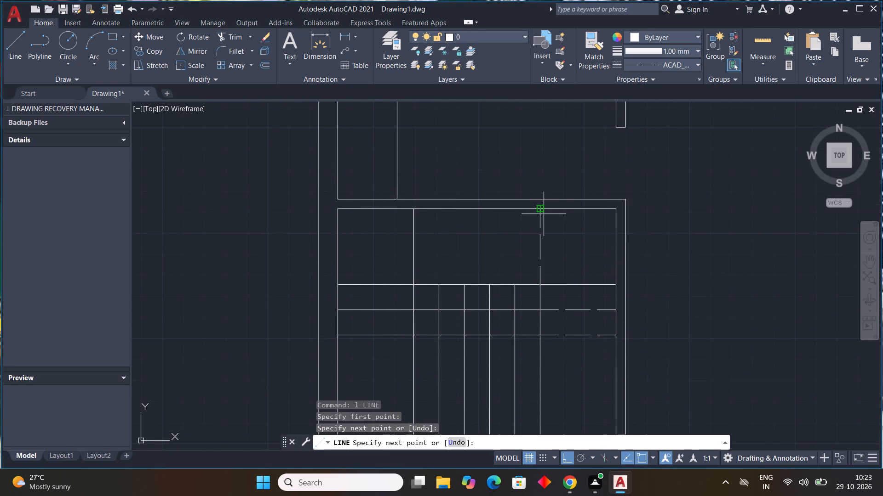
{"action": "key", "text": "Escape"}
{"action": "key", "text": "space"}
{"action": "left_click_drag", "start_coordinate": [511, 286], "coordinate": [518, 265]}
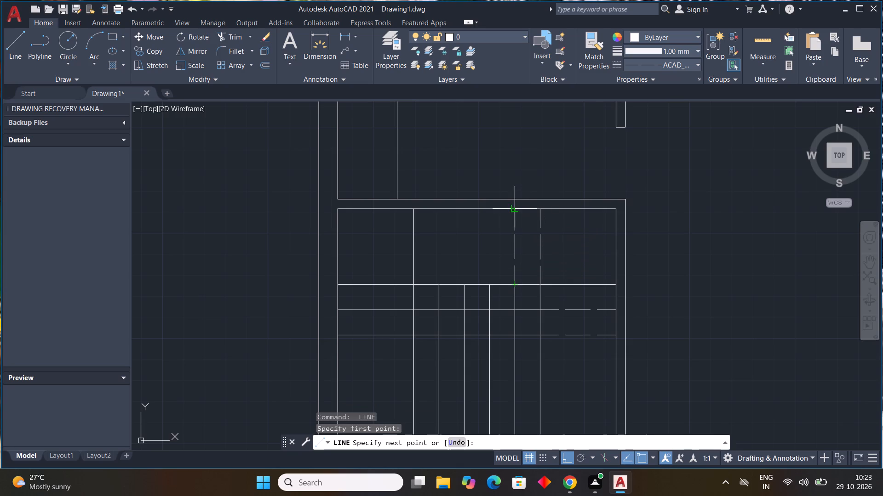
{"action": "left_click", "coordinate": [515, 210]}
{"action": "key", "text": "Escape"}
Draw dashed vertical lines from the tops of the remaining three trimmed vertical lines to the southwest room's north wall.
{"action": "key", "text": "space"}
{"action": "left_click_drag", "start_coordinate": [491, 284], "coordinate": [497, 256]}
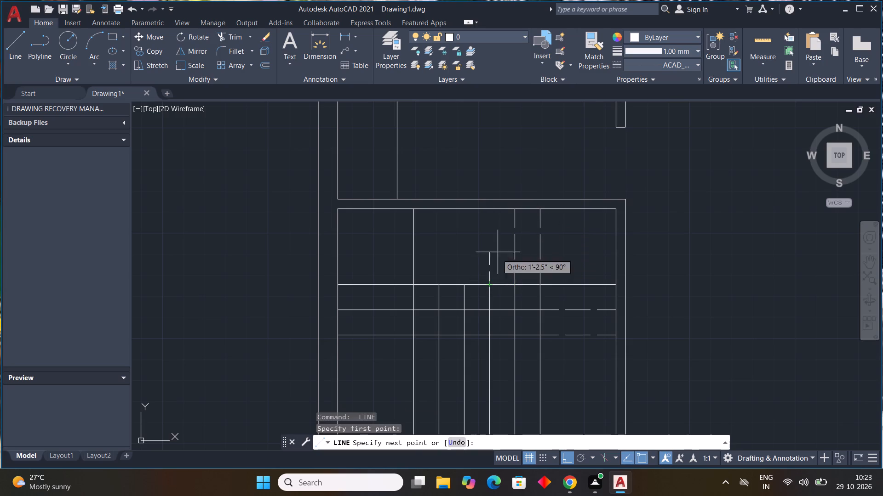
{"action": "left_click", "coordinate": [491, 209]}
{"action": "key", "text": "Escape"}
{"action": "key", "text": "space"}
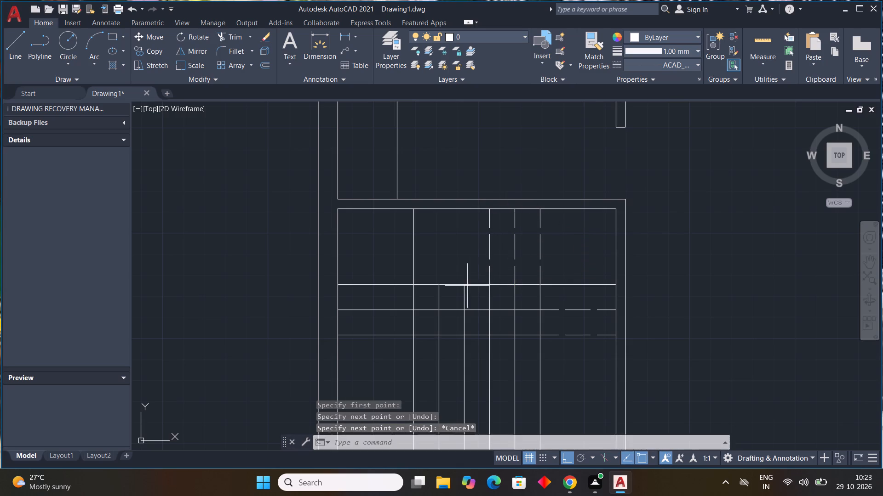
{"action": "left_click_drag", "start_coordinate": [466, 286], "coordinate": [474, 253]}
{"action": "left_click", "coordinate": [463, 207]}
{"action": "key", "text": "Escape"}
{"action": "key", "text": "space"}
{"action": "left_click_drag", "start_coordinate": [439, 286], "coordinate": [441, 270]}
{"action": "left_click", "coordinate": [438, 209]}
{"action": "key", "text": "Escape"}
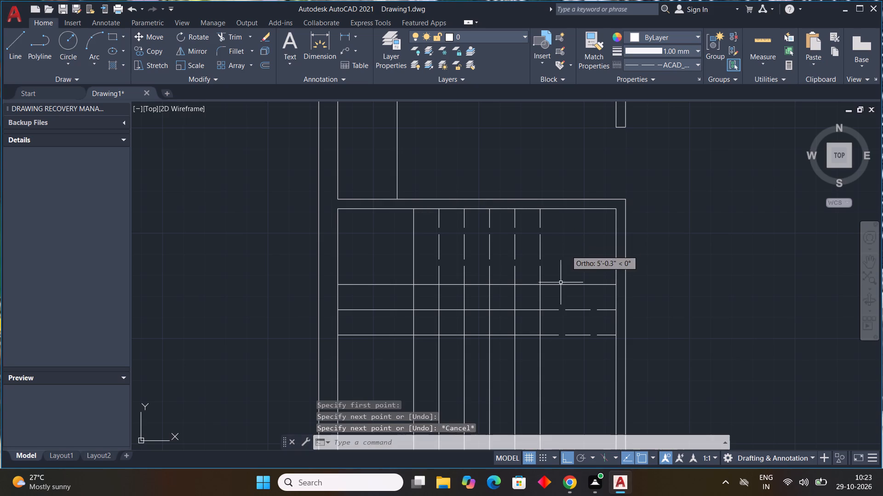
Draw a dashed diagonal from the easternmost vertical's junction with the uppermost horizontal line to the room's inner northeast corner.
{"action": "middle_click_drag", "start_coordinate": [477, 297], "coordinate": [456, 313]}
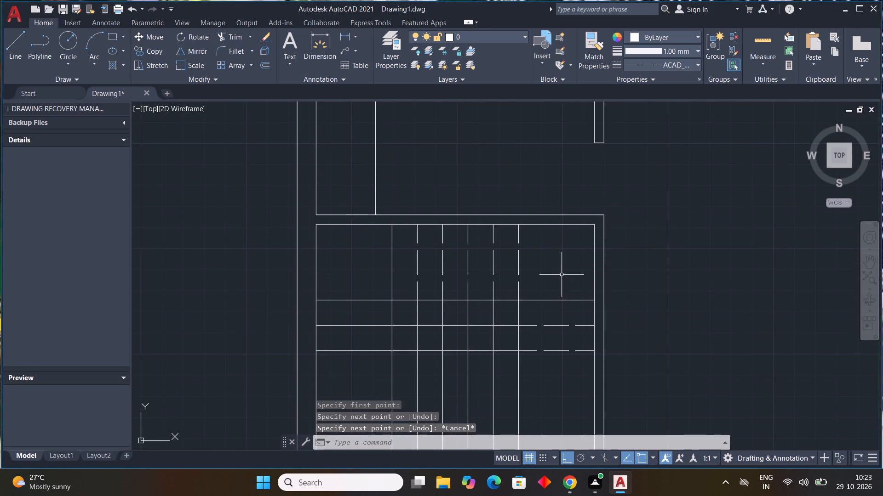
{"action": "type", "text": "l"}
{"action": "key", "text": "space"}
{"action": "left_click_drag", "start_coordinate": [518, 298], "coordinate": [519, 296]}
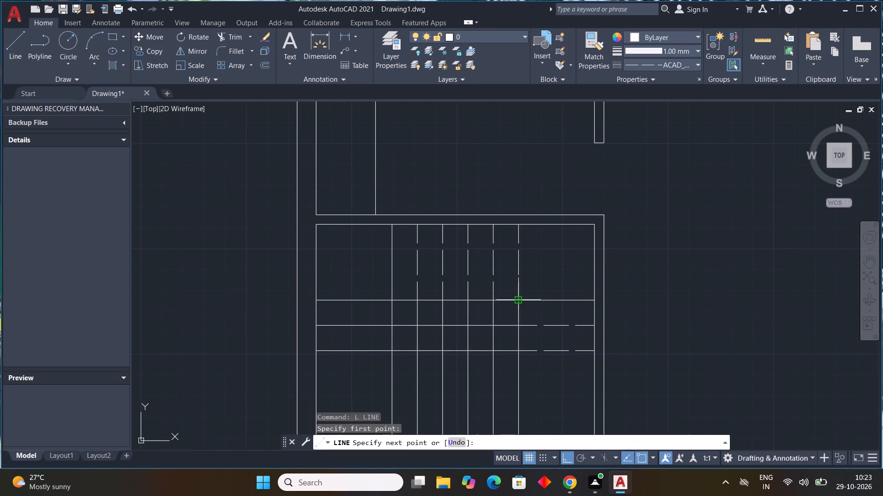
{"action": "left_click_drag", "start_coordinate": [519, 296], "coordinate": [522, 292]}
{"action": "left_click", "coordinate": [592, 225]}
{"action": "key", "text": "Escape"}
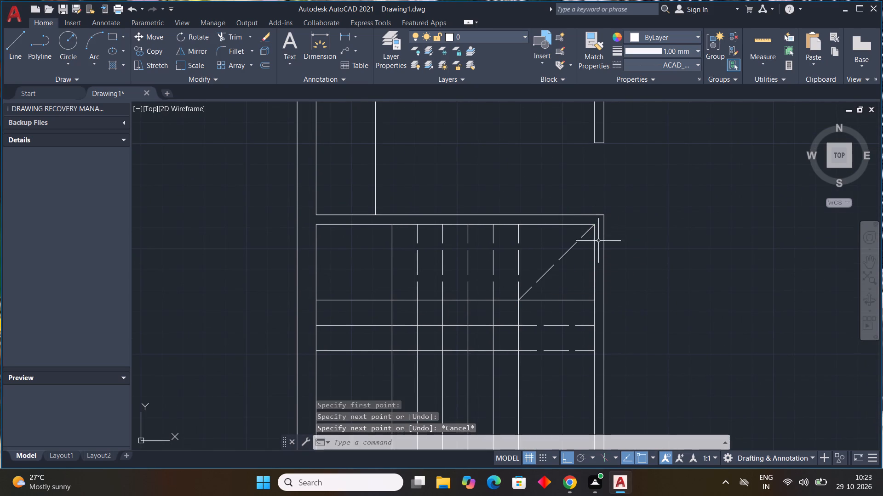
{"action": "key", "text": "Escape"}
{"action": "key", "text": "Escape"}
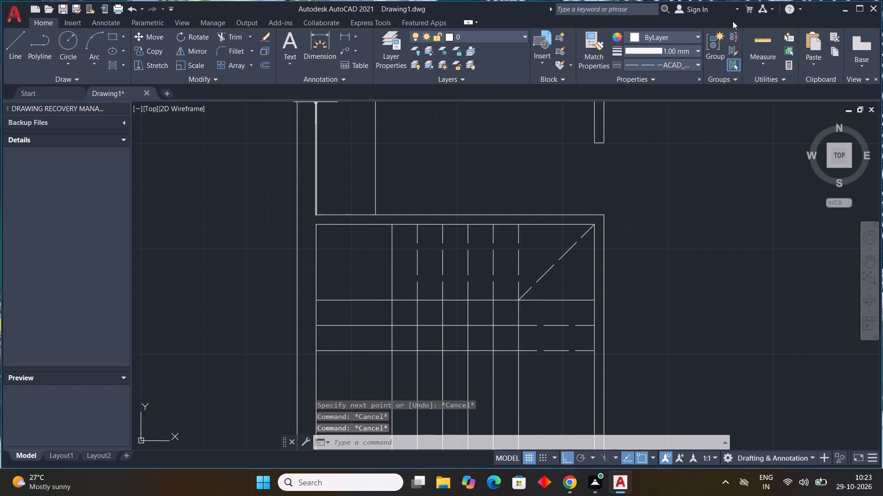
Set the current linetype to ByLayer.
{"action": "left_click", "coordinate": [665, 62]}
{"action": "left_click", "coordinate": [663, 79]}
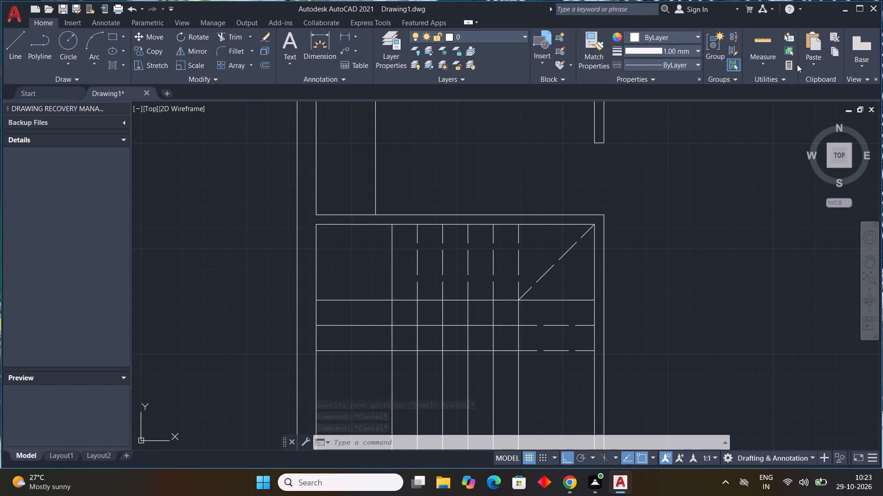
Draw a continuous diagonal from the westernmost vertical's junction with the uppermost horizontal line to the room's inner northwest corner.
{"action": "key", "text": "l"}
{"action": "key", "text": "space"}
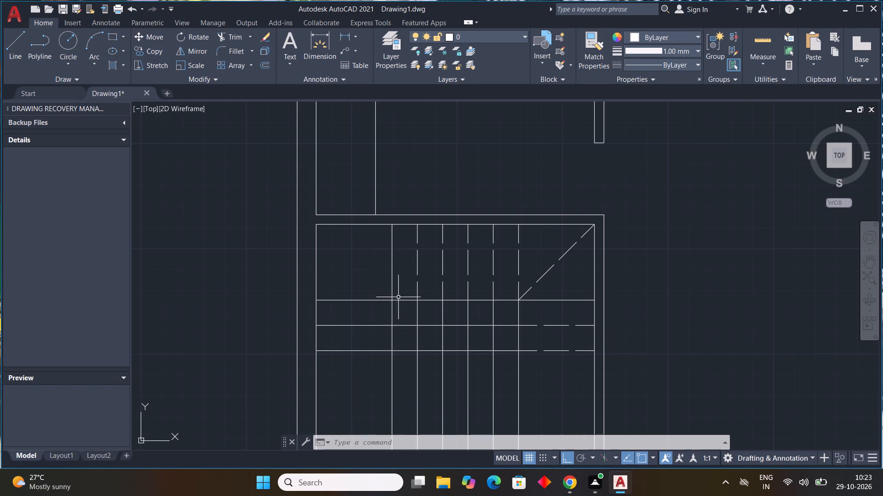
{"action": "type", "text": "l"}
{"action": "key", "text": "space"}
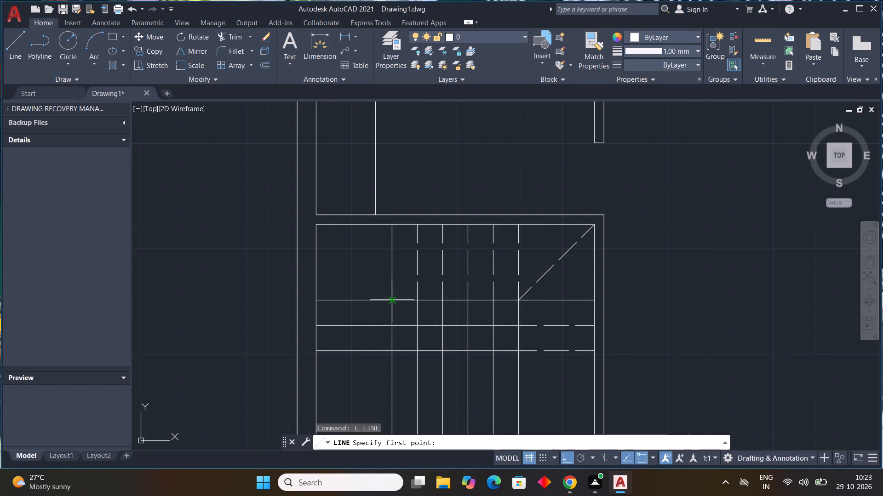
{"action": "left_click_drag", "start_coordinate": [397, 299], "coordinate": [395, 290]}
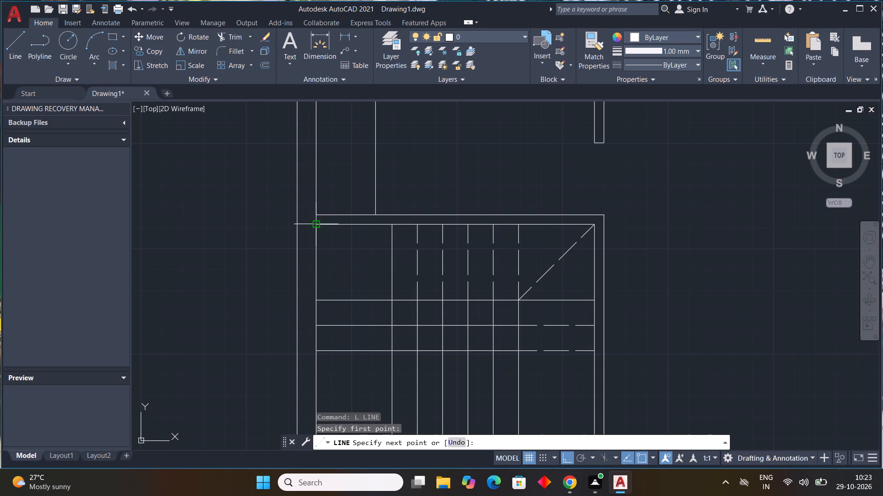
{"action": "left_click", "coordinate": [318, 227]}
{"action": "key", "text": "Escape"}
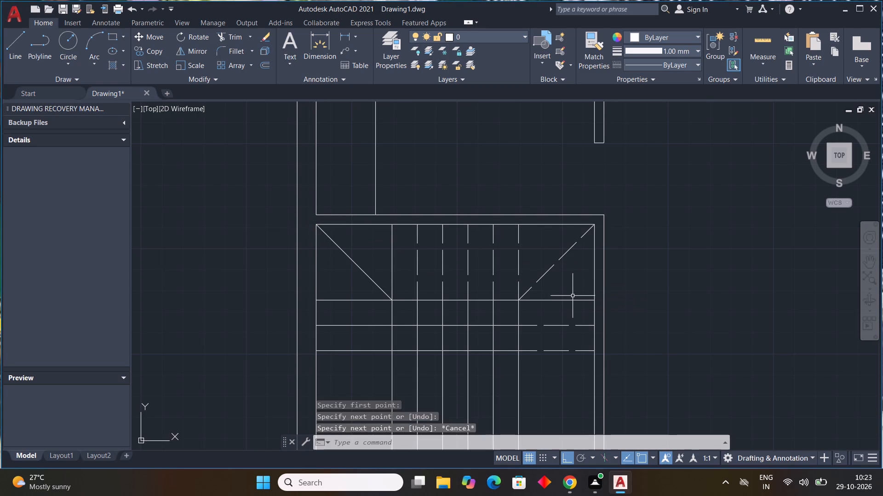
{"action": "key", "text": "Escape"}
{"action": "key", "text": "Escape"}
{"action": "key", "text": "Escape"}
{"action": "key", "text": "Escape"}
{"action": "key", "text": "Escape"}
{"action": "key", "text": "Escape"}
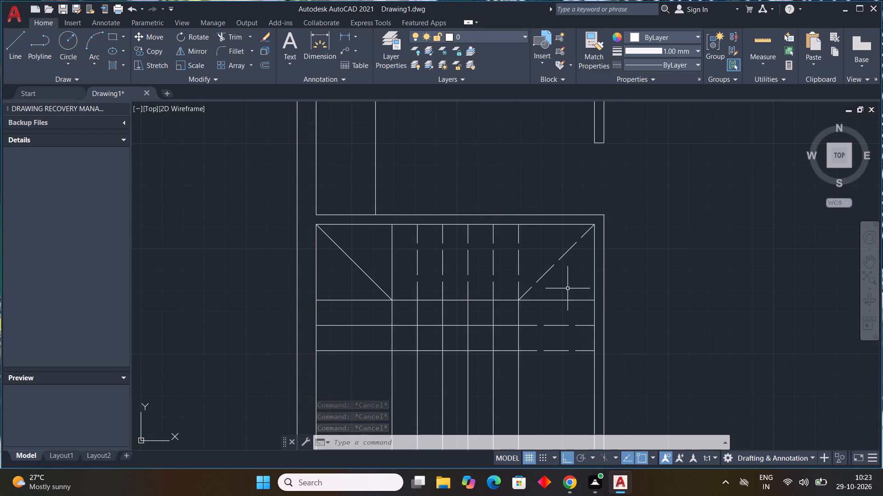
Draw a connected line from about 3'-10" below the west diagonal's midpoint up to it, across to the east diagonal's midpoint, and down to the upper dashed horizontal.
{"action": "key", "text": "space"}
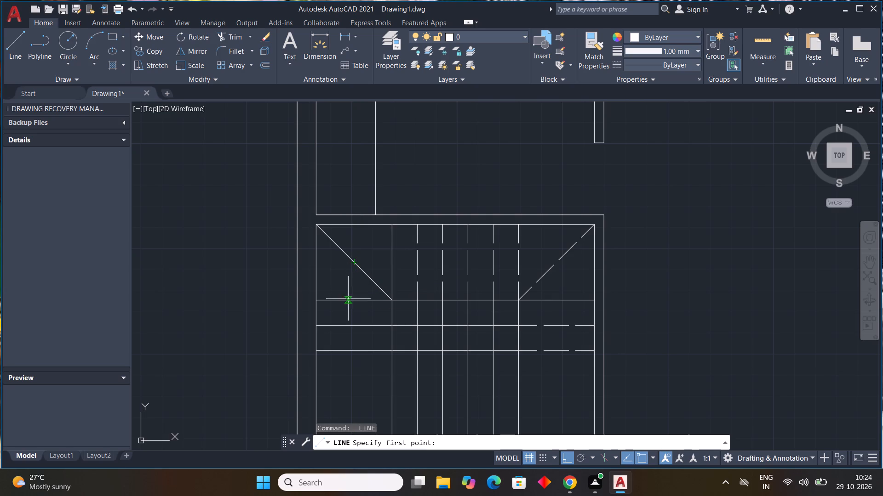
{"action": "left_click", "coordinate": [354, 360]}
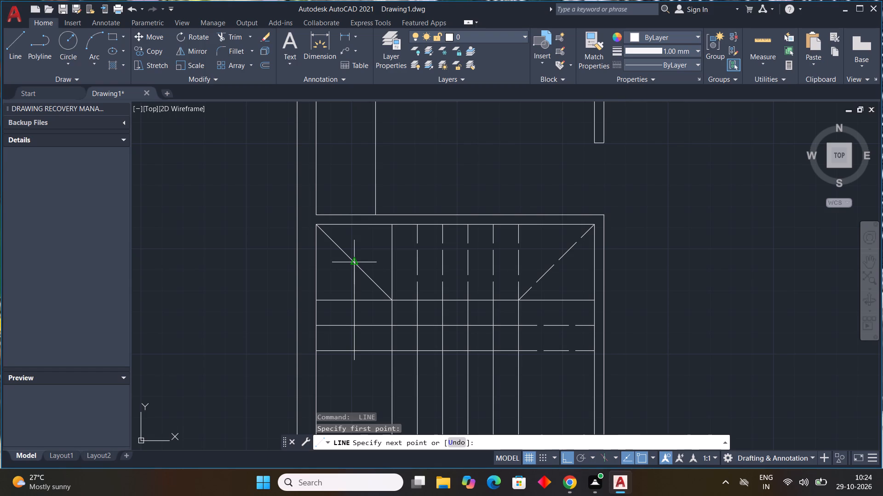
{"action": "left_click", "coordinate": [356, 264]}
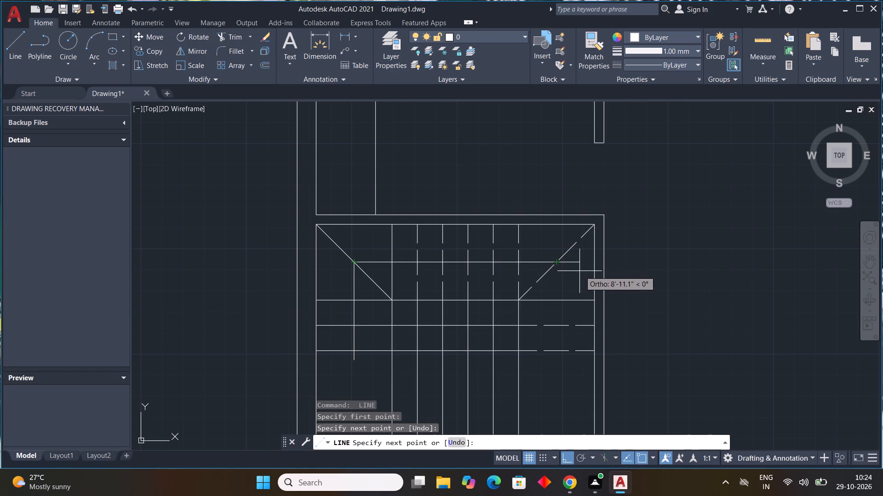
{"action": "left_click", "coordinate": [557, 265]}
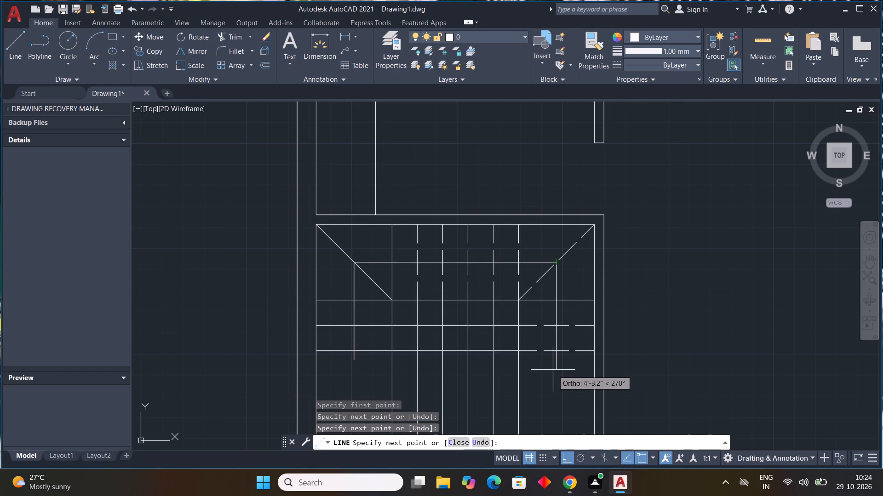
{"action": "scroll", "coordinate": [556, 319], "scroll_direction": "up", "scroll_amount": 1}
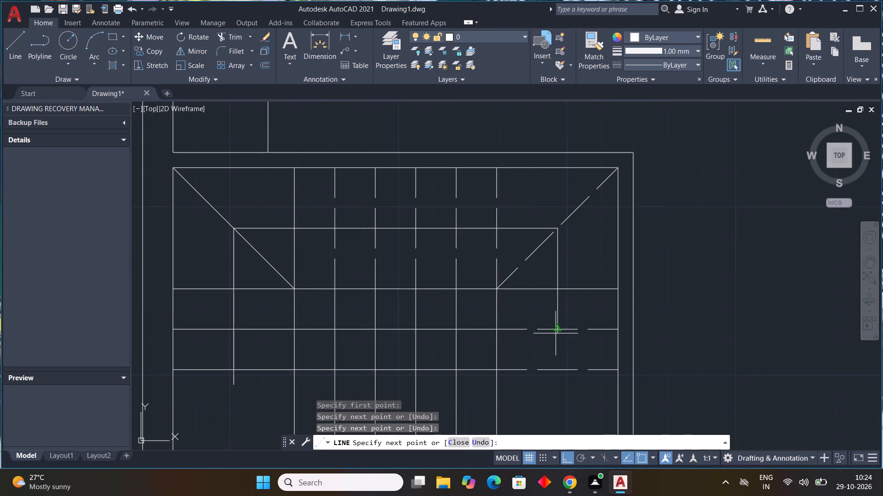
{"action": "left_click", "coordinate": [556, 329]}
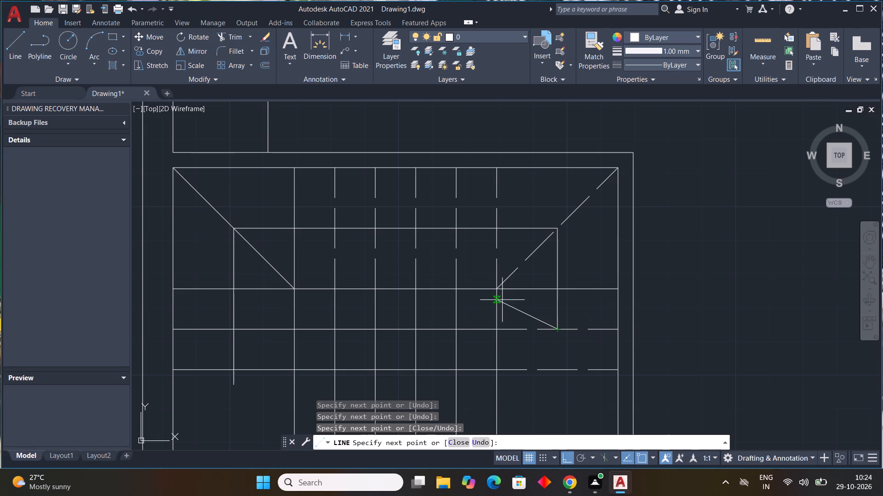
Draw the arrowhead's two western slanted lines between the stair direction line's lower east end and the uppermost horizontal line.
{"action": "left_click", "coordinate": [511, 293]}
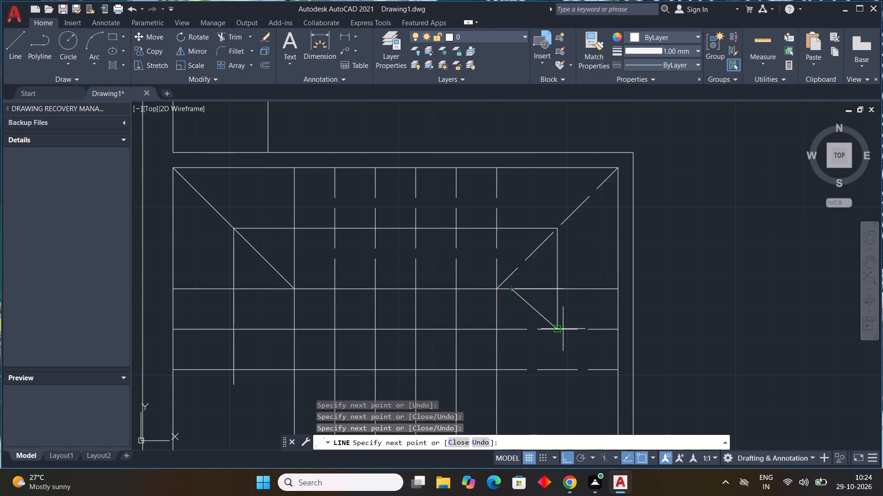
{"action": "key", "text": "Escape"}
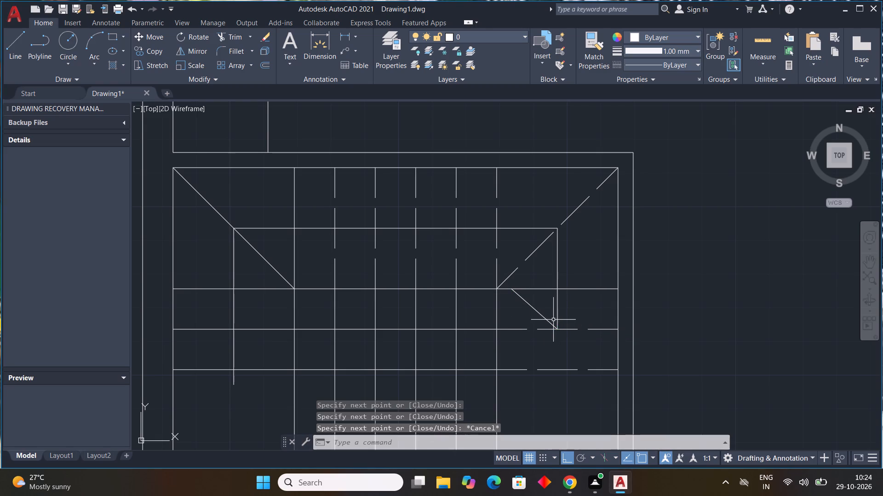
{"action": "key", "text": "l"}
{"action": "key", "text": "space"}
{"action": "scroll", "coordinate": [558, 327], "scroll_direction": "up", "scroll_amount": 3}
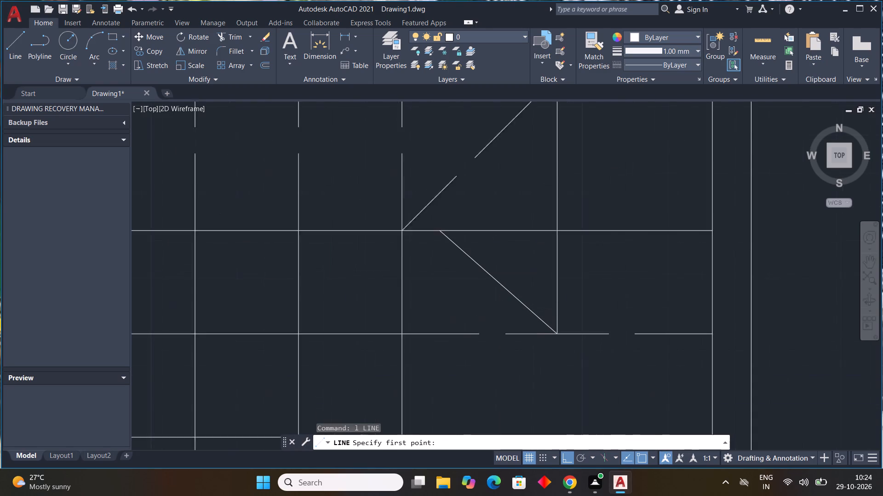
{"action": "left_click_drag", "start_coordinate": [557, 340], "coordinate": [548, 305]}
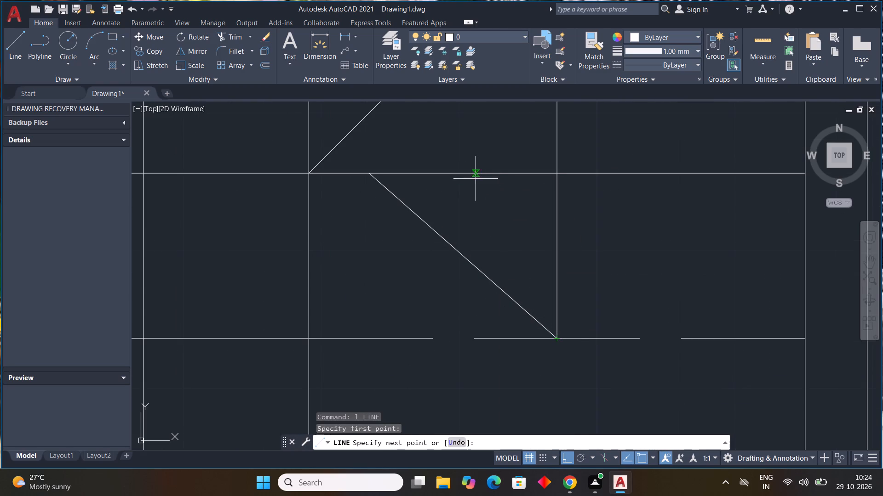
{"action": "left_click", "coordinate": [472, 175]}
{"action": "key", "text": "Escape"}
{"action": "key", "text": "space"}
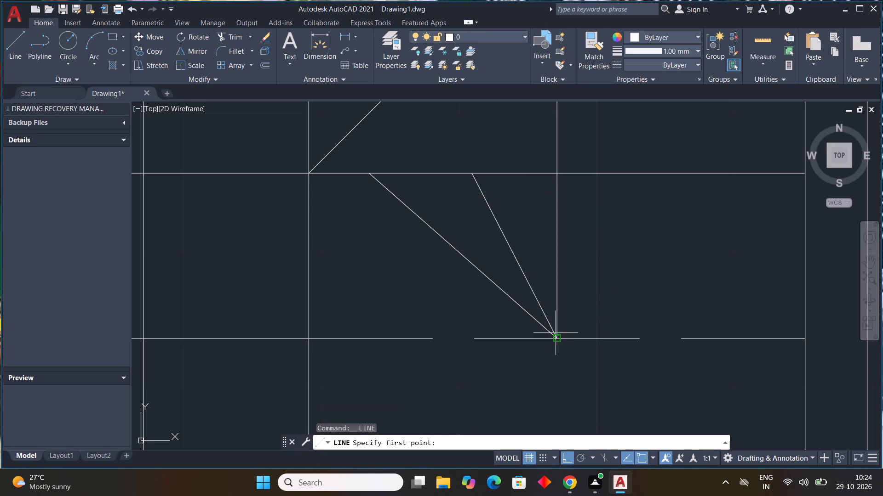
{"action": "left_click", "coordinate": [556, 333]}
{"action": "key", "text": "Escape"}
Draw the arrowhead's two eastern slanted lines from the stair direction line's end up to the uppermost horizontal line.
{"action": "key", "text": "space"}
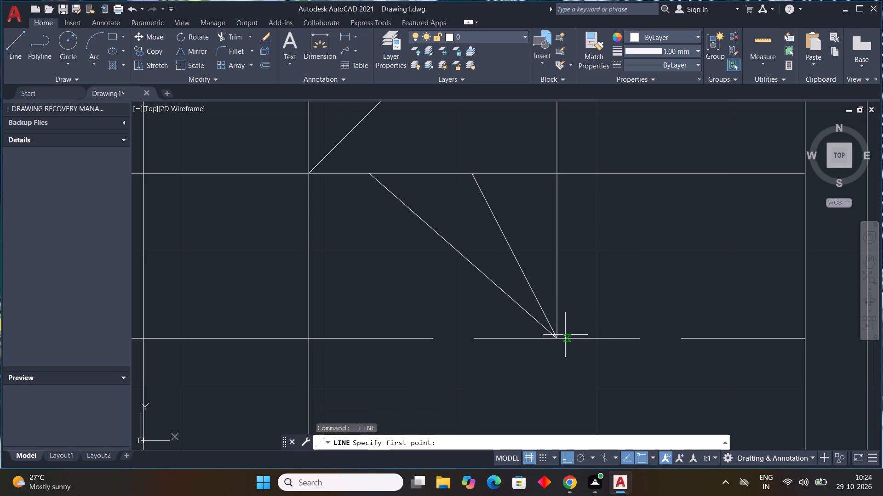
{"action": "left_click_drag", "start_coordinate": [555, 338], "coordinate": [557, 331]}
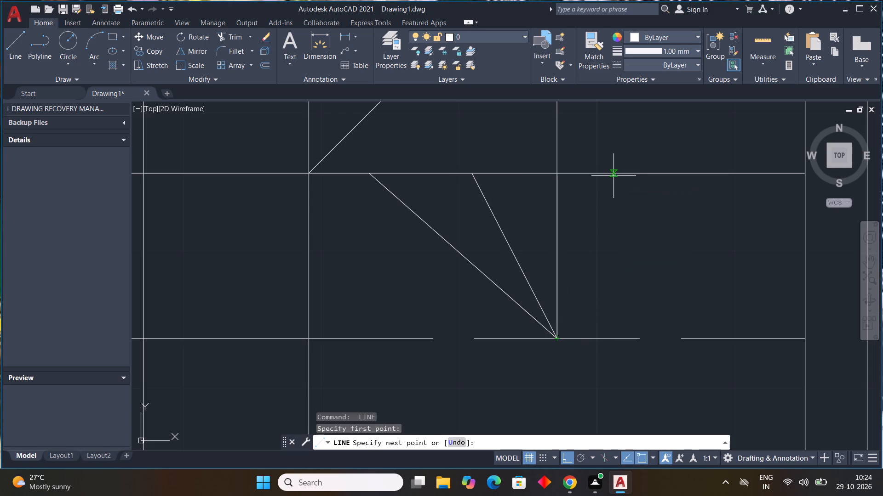
{"action": "left_click", "coordinate": [619, 176]}
{"action": "key", "text": "Escape"}
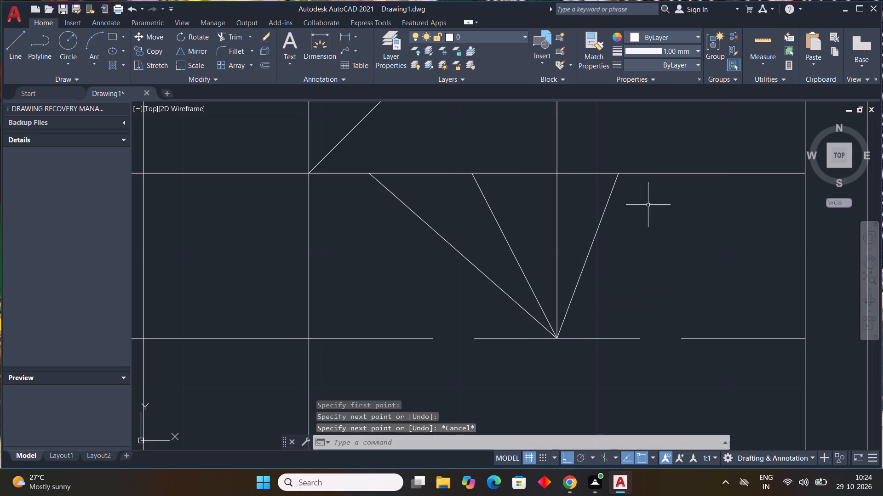
{"action": "key", "text": "space"}
{"action": "left_click_drag", "start_coordinate": [560, 338], "coordinate": [584, 319]}
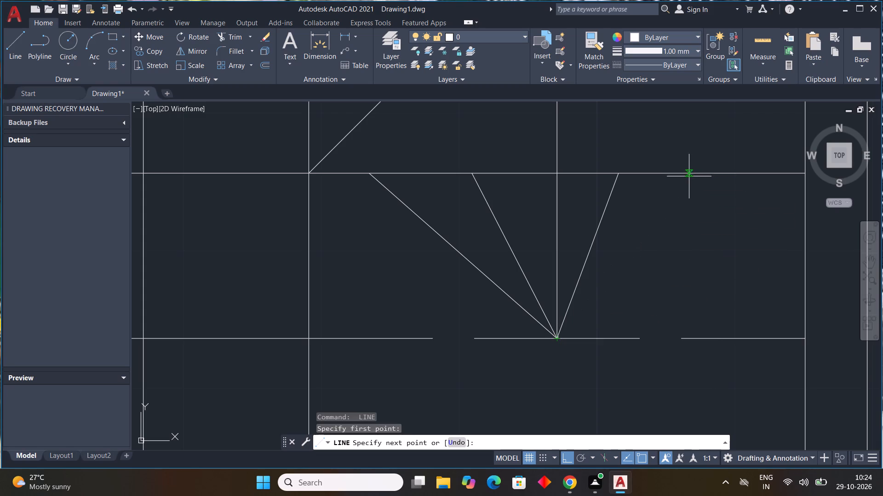
{"action": "left_click", "coordinate": [697, 176]}
{"action": "scroll", "coordinate": [717, 231], "scroll_direction": "down", "scroll_amount": 4}
{"action": "key", "text": "Escape"}
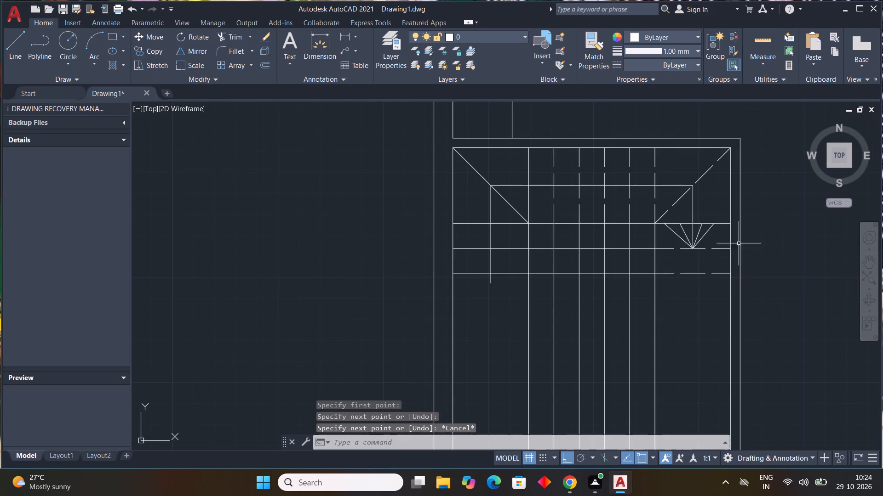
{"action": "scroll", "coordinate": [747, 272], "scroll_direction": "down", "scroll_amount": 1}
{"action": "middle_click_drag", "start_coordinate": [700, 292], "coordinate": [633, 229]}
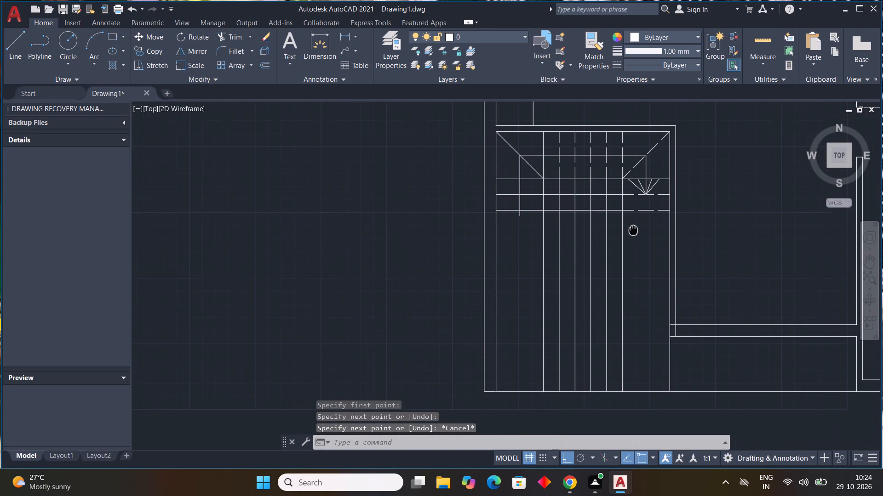
Trim off all the vertical stair lines that run below the staircase's lowest horizontal line.
{"action": "middle_click_drag", "start_coordinate": [633, 229], "coordinate": [646, 250]}
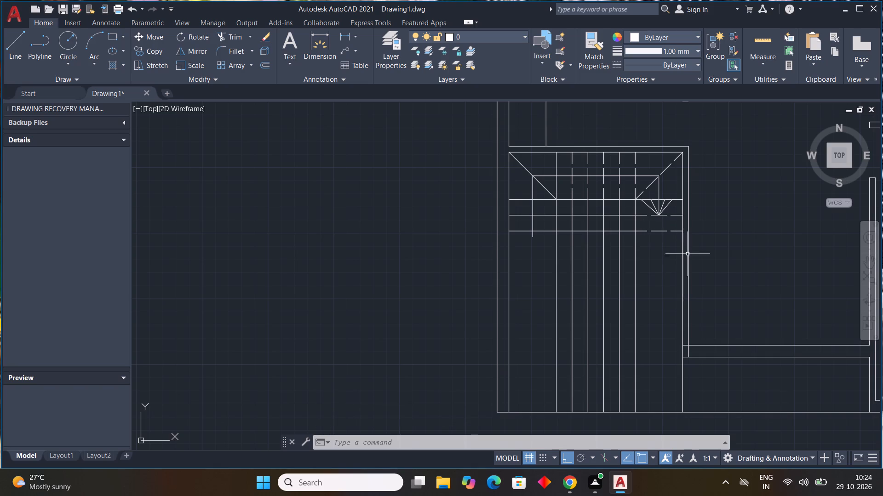
{"action": "type", "text": "tr"}
{"action": "key", "text": "space"}
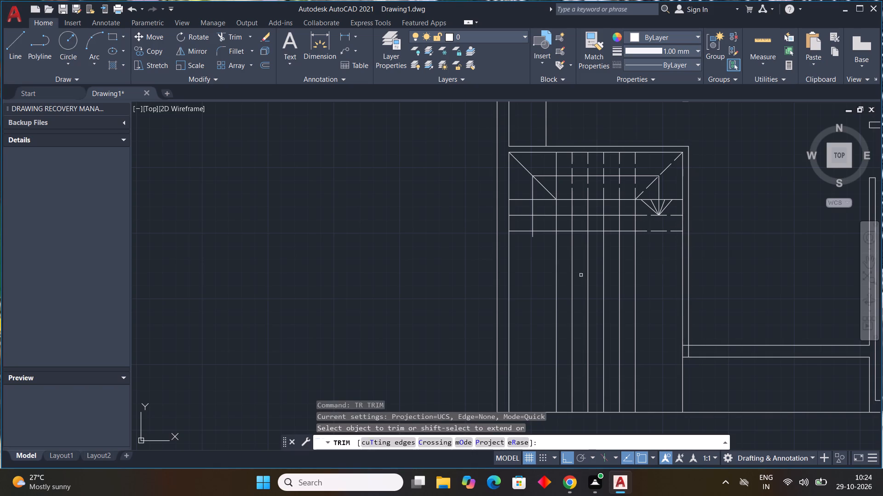
{"action": "left_click_drag", "start_coordinate": [651, 276], "coordinate": [649, 276]}
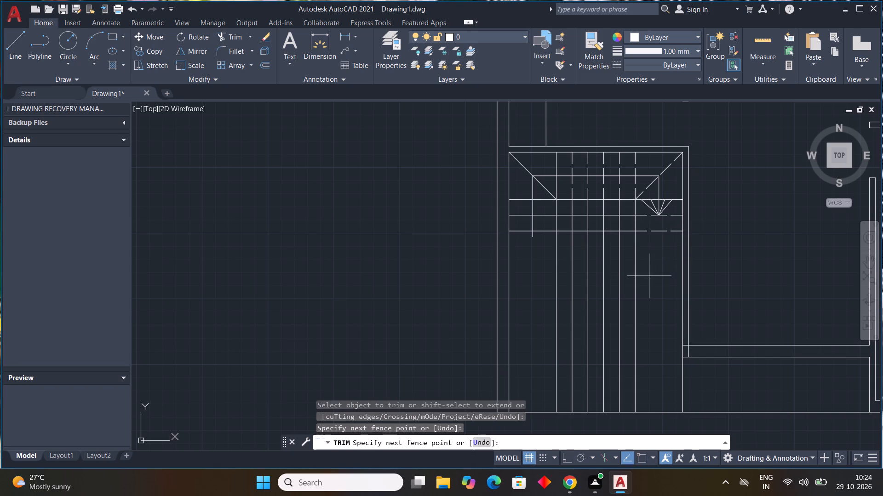
{"action": "left_click_drag", "start_coordinate": [649, 276], "coordinate": [548, 267]}
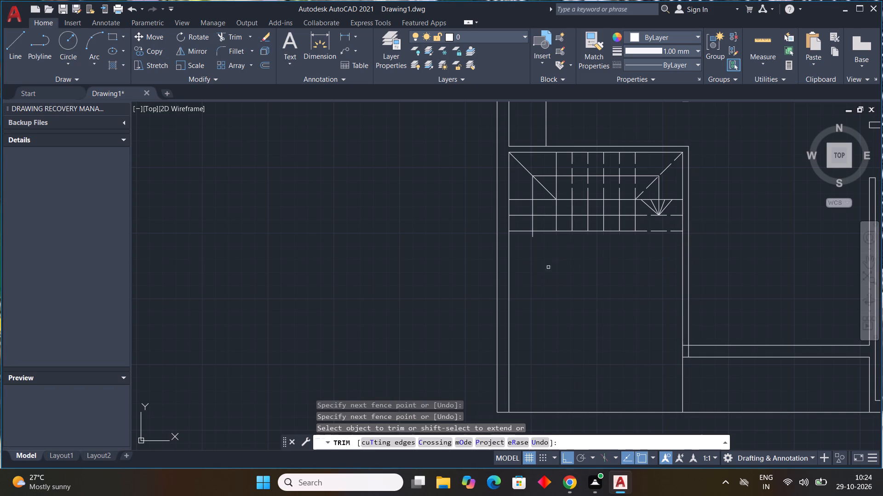
Trim away all line segments between the west and east flights below the uppermost horizontal line, leaving an open stairwell.
{"action": "scroll", "coordinate": [576, 238], "scroll_direction": "up", "scroll_amount": 2}
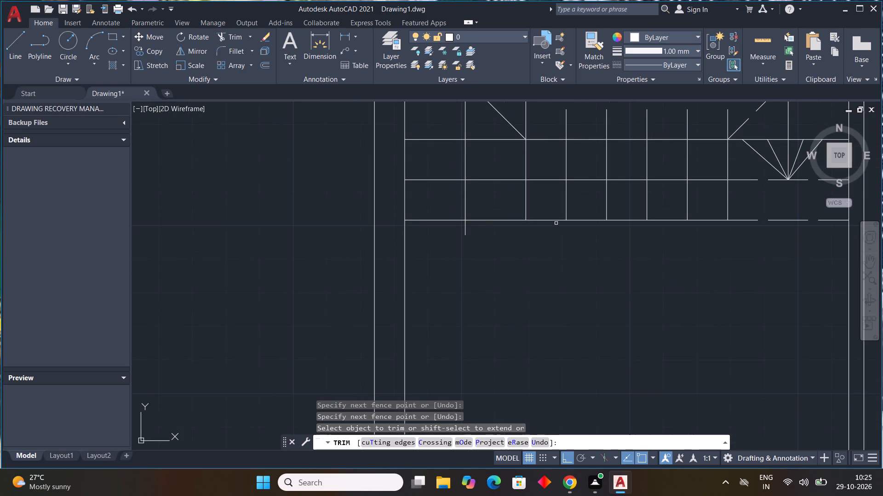
{"action": "middle_click_drag", "start_coordinate": [552, 221], "coordinate": [527, 272]}
{"action": "left_click_drag", "start_coordinate": [522, 273], "coordinate": [527, 218]}
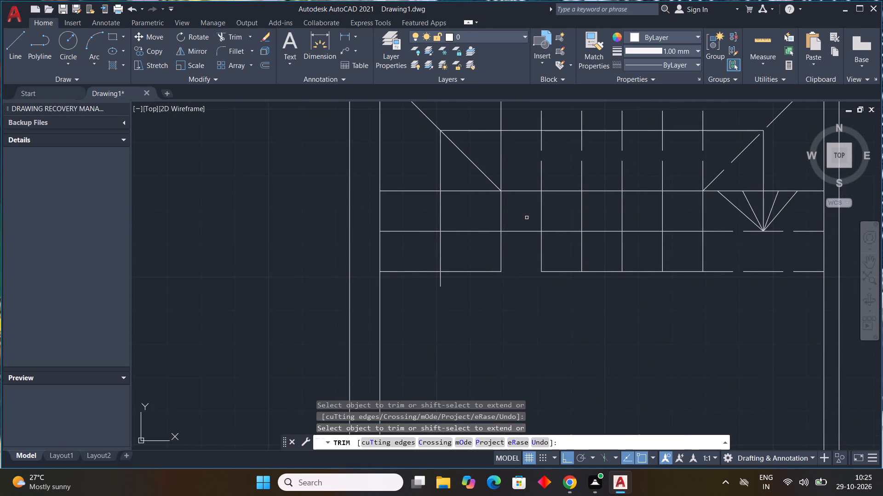
{"action": "left_click_drag", "start_coordinate": [527, 218], "coordinate": [527, 214]}
{"action": "left_click_drag", "start_coordinate": [527, 221], "coordinate": [523, 264]}
{"action": "left_click_drag", "start_coordinate": [531, 219], "coordinate": [592, 219]}
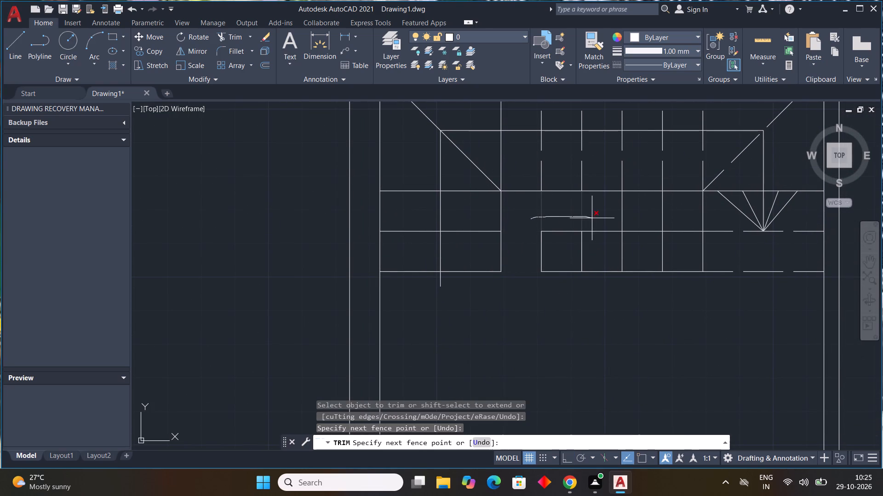
{"action": "left_click_drag", "start_coordinate": [592, 219], "coordinate": [542, 245]}
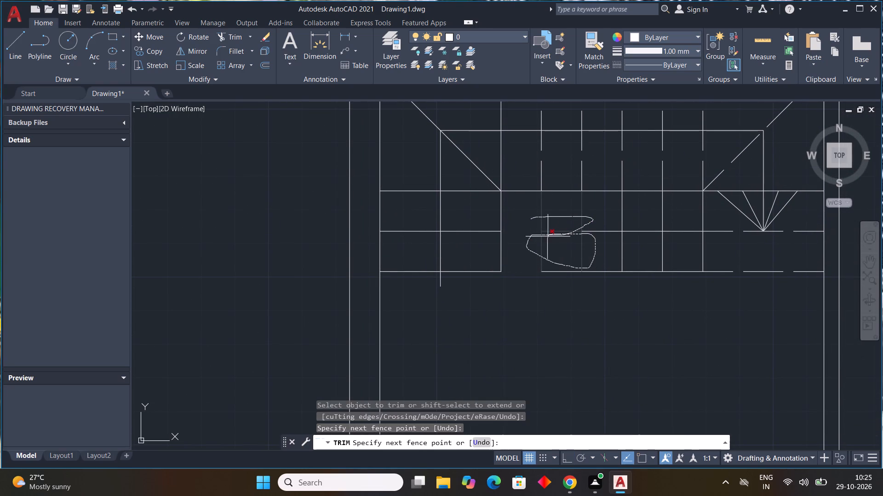
{"action": "left_click_drag", "start_coordinate": [542, 245], "coordinate": [670, 213]}
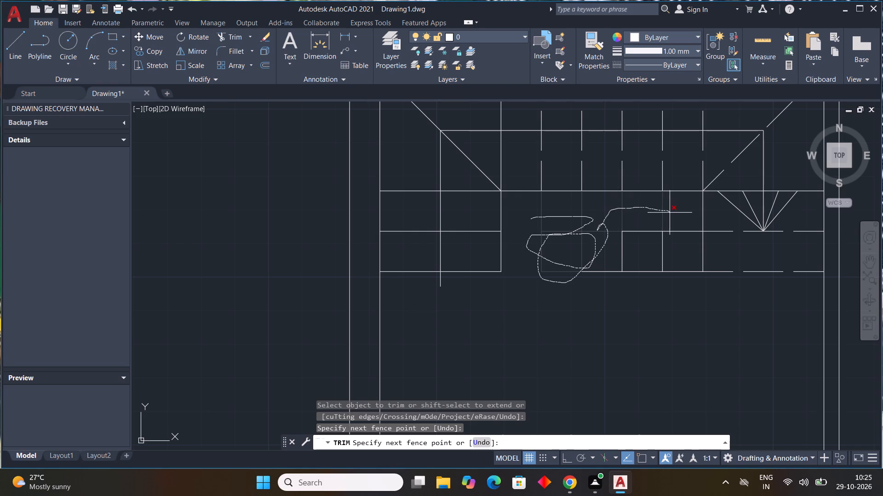
{"action": "left_click_drag", "start_coordinate": [670, 213], "coordinate": [644, 269]}
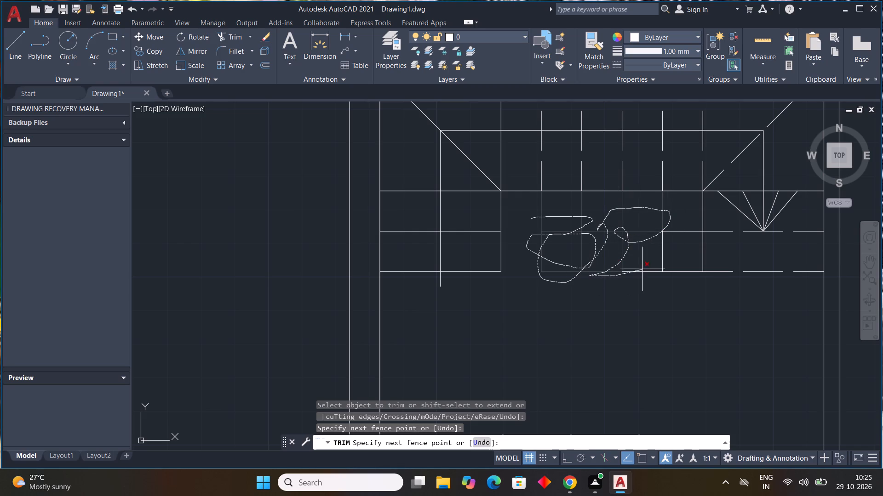
{"action": "left_click_drag", "start_coordinate": [644, 269], "coordinate": [672, 278]}
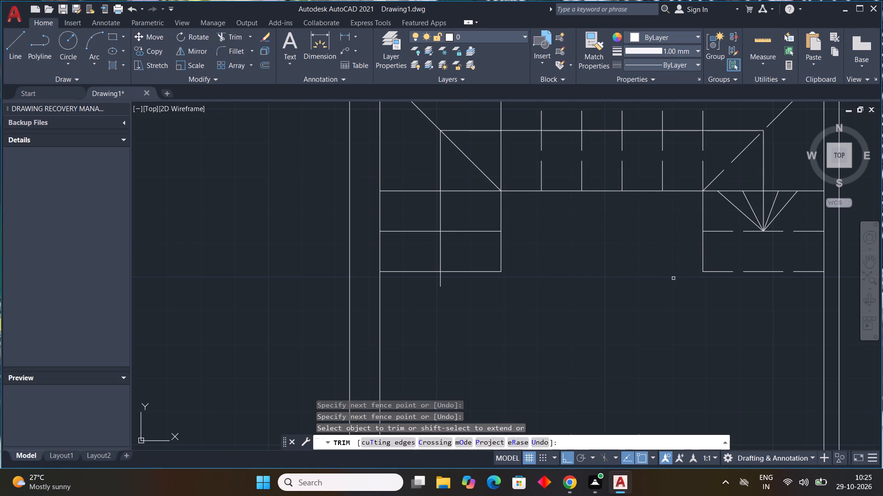
{"action": "key", "text": "Escape"}
{"action": "key", "text": "Escape"}
{"action": "key", "text": "Escape"}
{"action": "key", "text": "Escape"}
{"action": "key", "text": "Escape"}
{"action": "key", "text": "Escape"}
{"action": "key", "text": "Escape"}
{"action": "key", "text": "Escape"}
{"action": "key", "text": "Escape"}
{"action": "key", "text": "Escape"}
{"action": "key", "text": "Escape"}
{"action": "key", "text": "Escape"}
{"action": "key", "text": "Escape"}
{"action": "key", "text": "Escape"}
{"action": "key", "text": "Escape"}
{"action": "key", "text": "Escape"}
{"action": "key", "text": "Escape"}
{"action": "key", "text": "Escape"}
{"action": "key", "text": "Escape"}
{"action": "key", "text": "Escape"}
{"action": "key", "text": "Escape"}
{"action": "key", "text": "Escape"}
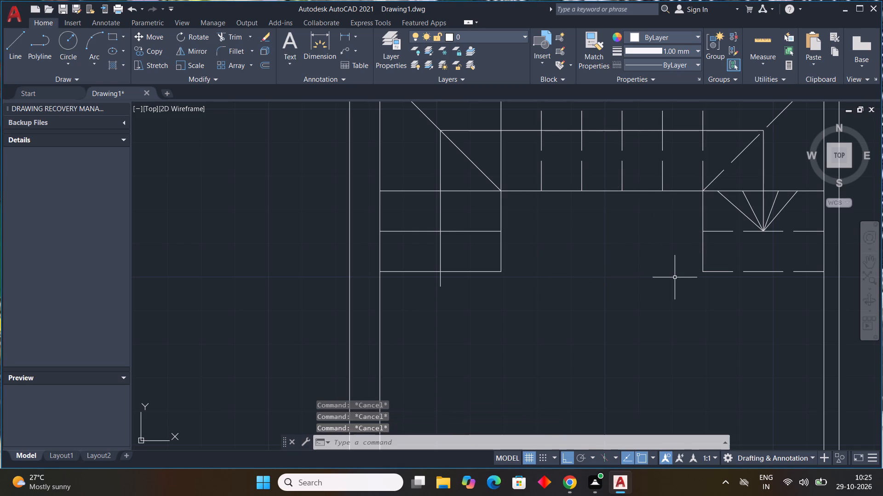
{"action": "key", "text": "Escape"}
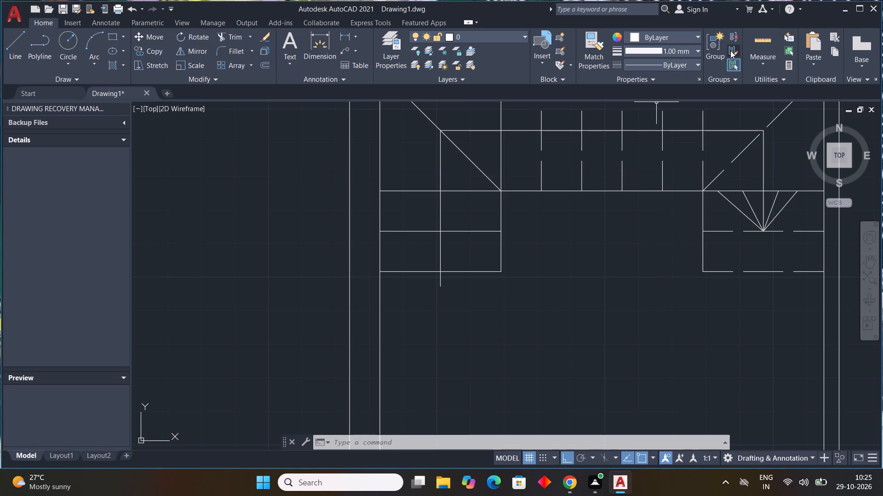
Using linetype ACAD_ISO02W100, draw a connected outline 1" inside the stairwell, from the west flight's lower inner corner around to the east flight's.
{"action": "left_click", "coordinate": [666, 63]}
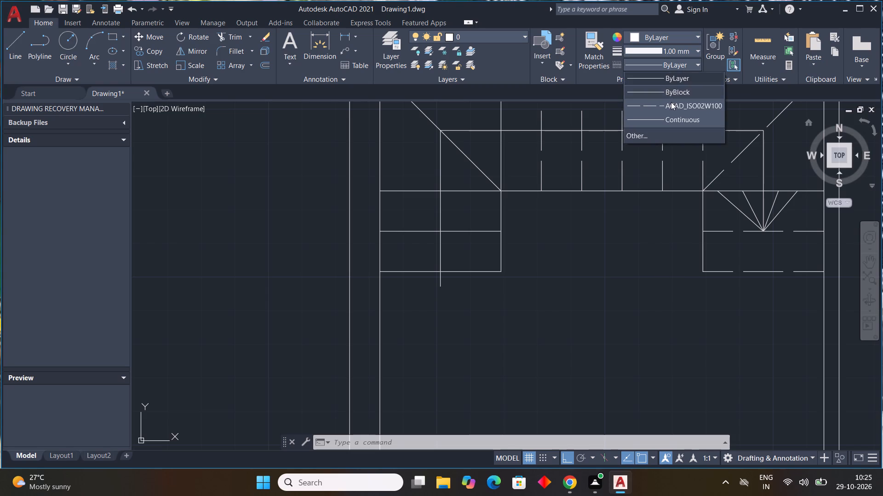
{"action": "left_click", "coordinate": [671, 103]}
{"action": "type", "text": "l"}
{"action": "key", "text": "space"}
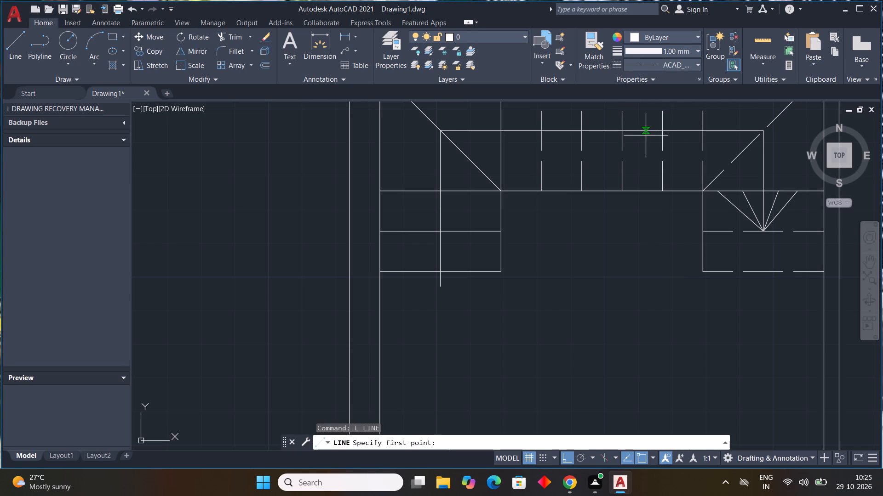
{"action": "left_click", "coordinate": [501, 272]}
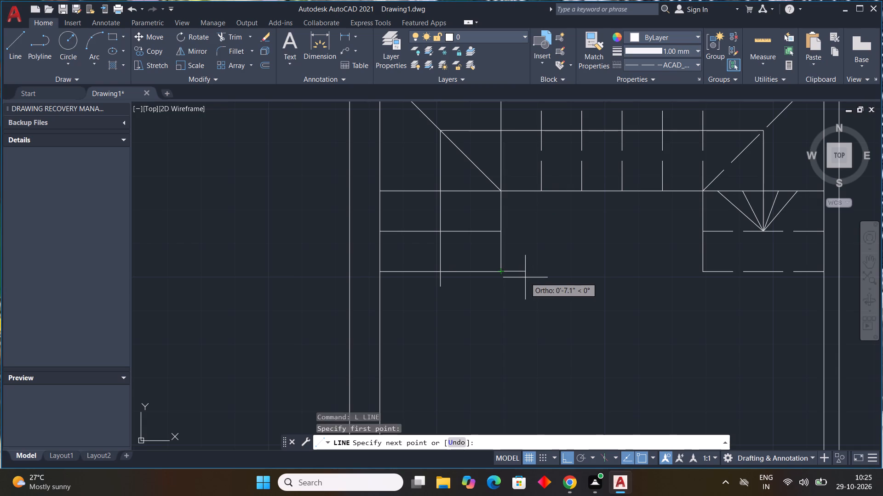
{"action": "key", "text": "1"}
{"action": "key", "text": "shift+quotedbl"}
{"action": "key", "text": "Return"}
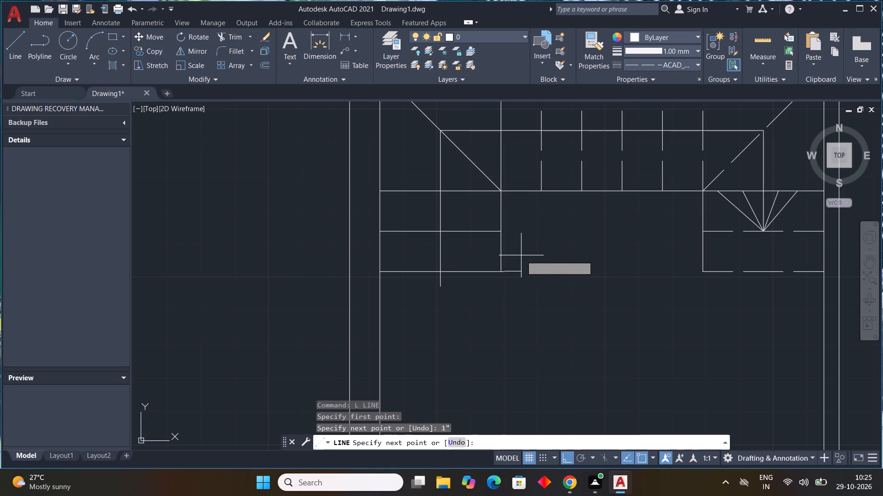
{"action": "scroll", "coordinate": [510, 197], "scroll_direction": "up", "scroll_amount": 2}
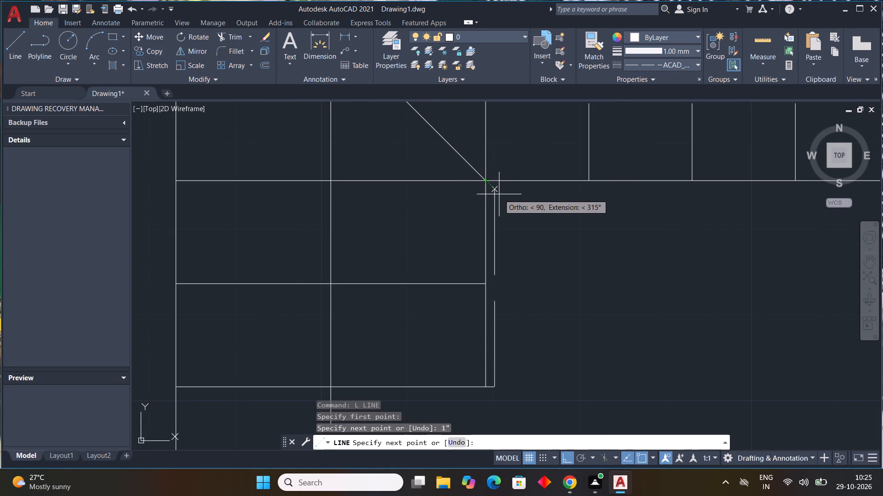
{"action": "left_click", "coordinate": [495, 189]}
{"action": "scroll", "coordinate": [616, 218], "scroll_direction": "down", "scroll_amount": 1}
{"action": "middle_click_drag", "start_coordinate": [616, 218], "coordinate": [410, 223]}
{"action": "scroll", "coordinate": [410, 223], "scroll_direction": "up", "scroll_amount": 1}
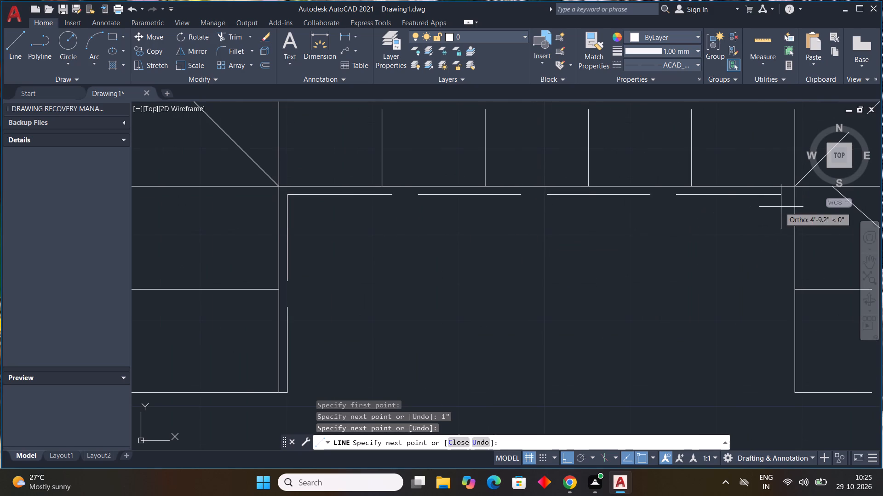
{"action": "left_click", "coordinate": [787, 195]}
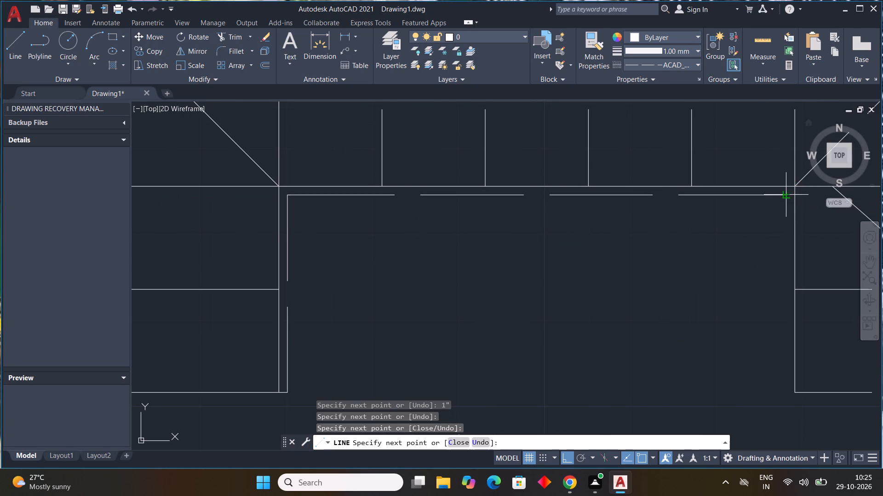
{"action": "middle_click_drag", "start_coordinate": [770, 278], "coordinate": [787, 180]}
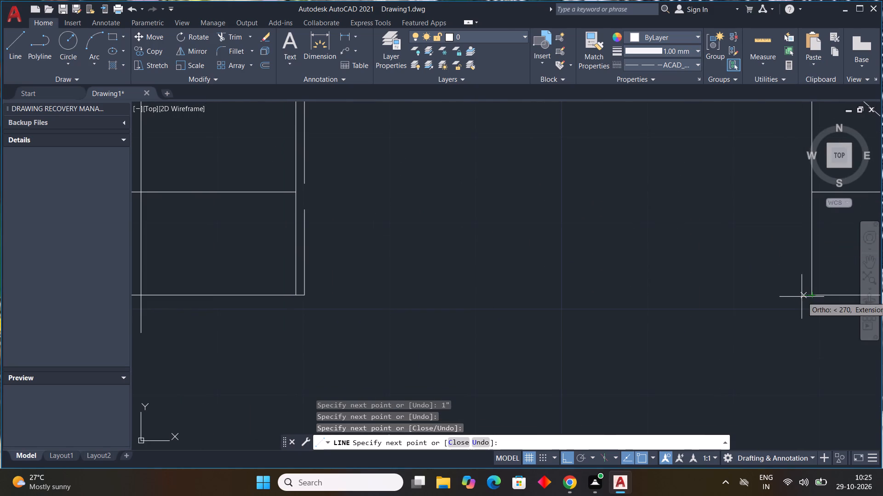
{"action": "left_click_drag", "start_coordinate": [798, 297], "coordinate": [803, 297]}
{"action": "left_click", "coordinate": [811, 297]}
{"action": "key", "text": "Escape"}
{"action": "scroll", "coordinate": [630, 234], "scroll_direction": "down", "scroll_amount": 3}
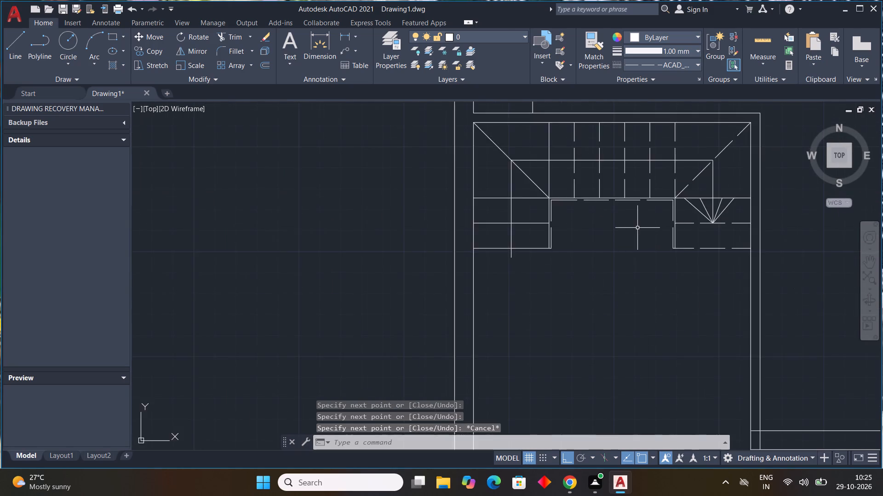
Trim away the original stairwell edges just outside the dashed outline: the west vertical, the horizontal segments between flights, and the east vertical.
{"action": "middle_click_drag", "start_coordinate": [637, 227], "coordinate": [648, 250]}
{"action": "scroll", "coordinate": [637, 227], "scroll_direction": "down", "scroll_amount": 1}
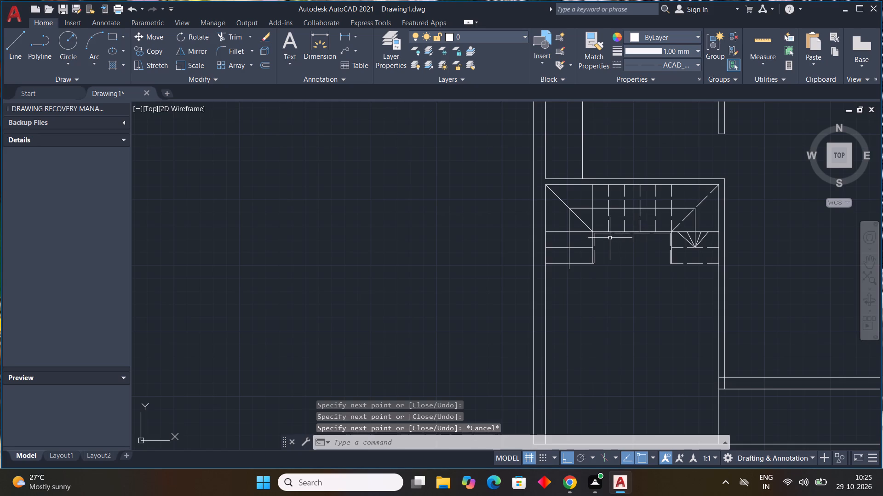
{"action": "scroll", "coordinate": [607, 237], "scroll_direction": "up", "scroll_amount": 4}
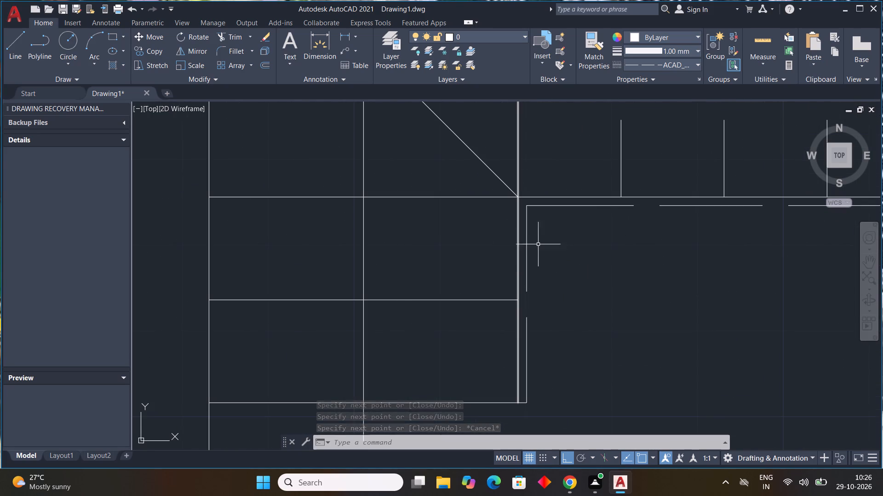
{"action": "scroll", "coordinate": [540, 245], "scroll_direction": "down", "scroll_amount": 3}
{"action": "scroll", "coordinate": [545, 236], "scroll_direction": "up", "scroll_amount": 1}
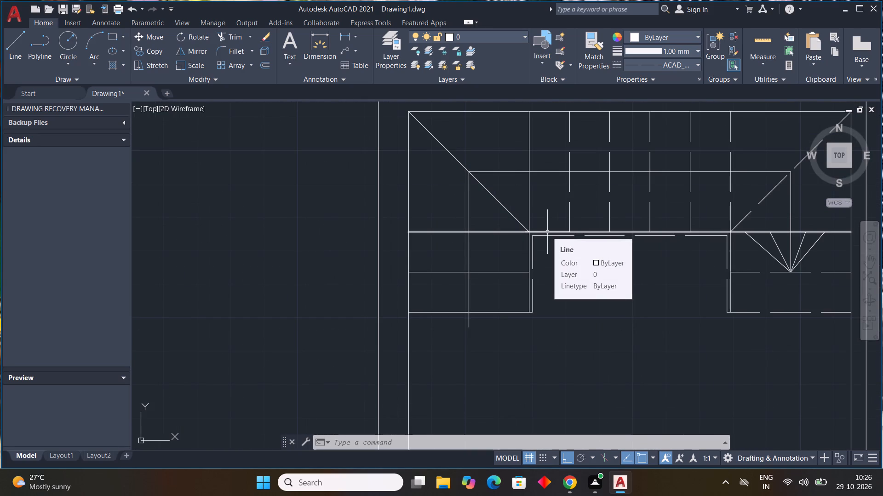
{"action": "scroll", "coordinate": [511, 236], "scroll_direction": "down", "scroll_amount": 2}
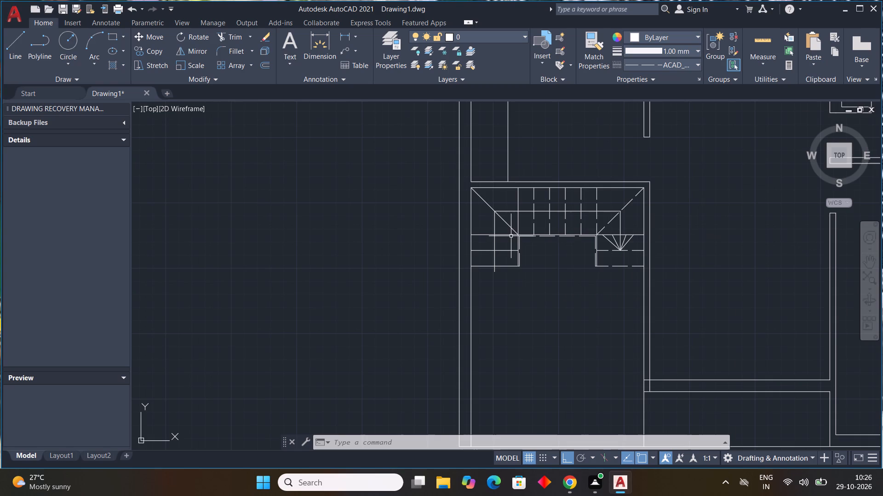
{"action": "scroll", "coordinate": [529, 236], "scroll_direction": "up", "scroll_amount": 2}
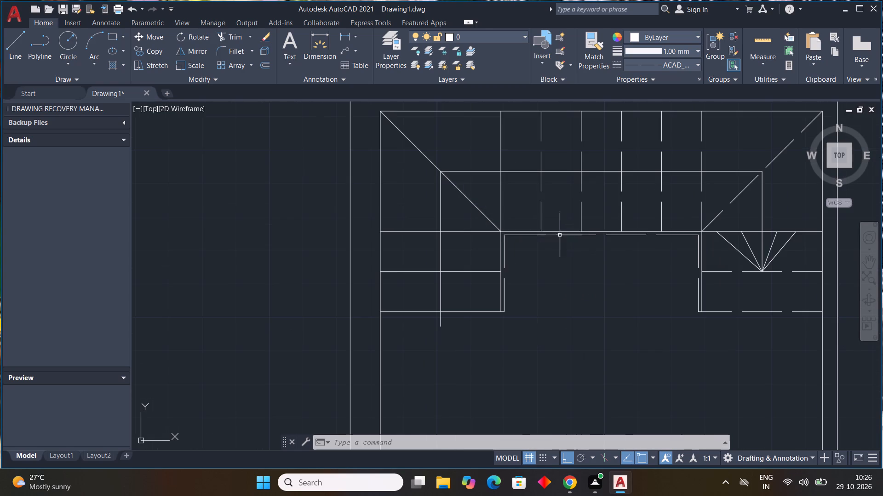
{"action": "type", "text": "tr"}
{"action": "key", "text": "space"}
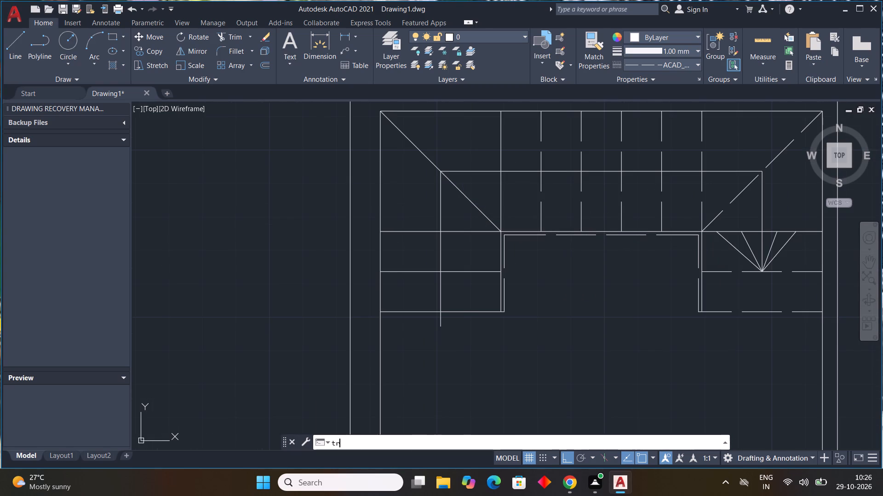
{"action": "left_click", "coordinate": [500, 287]}
{"action": "left_click", "coordinate": [498, 259]}
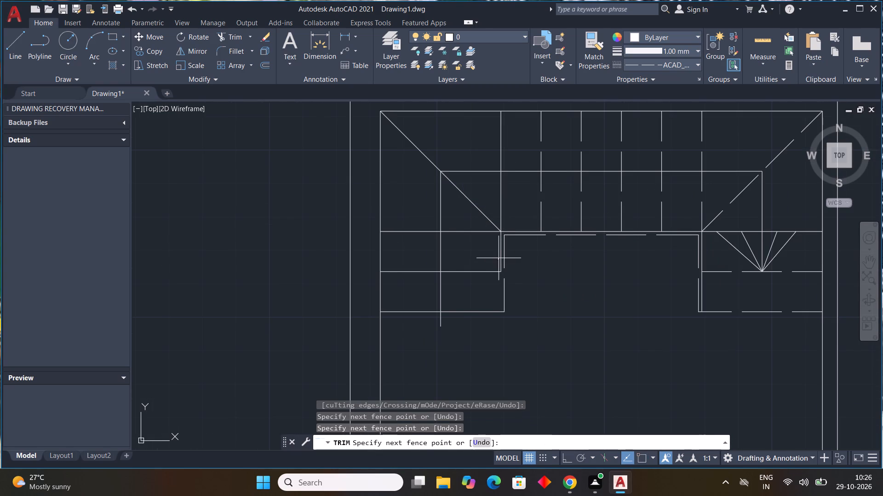
{"action": "left_click", "coordinate": [501, 255]}
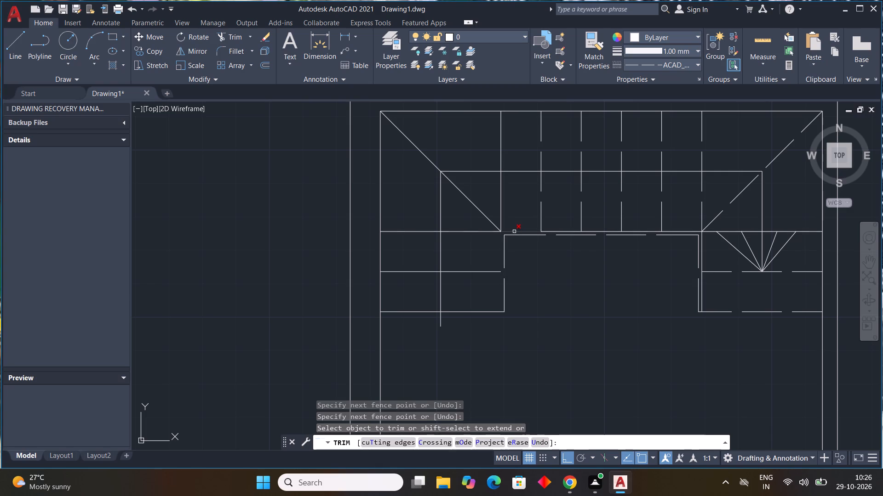
{"action": "left_click", "coordinate": [514, 231]}
{"action": "left_click", "coordinate": [556, 231]}
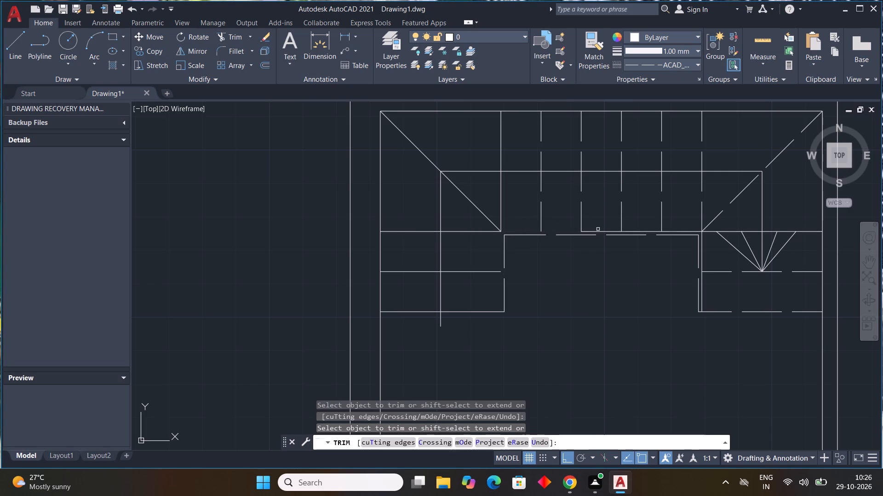
{"action": "left_click", "coordinate": [598, 230]}
{"action": "left_click", "coordinate": [633, 231]}
{"action": "left_click", "coordinate": [681, 230]}
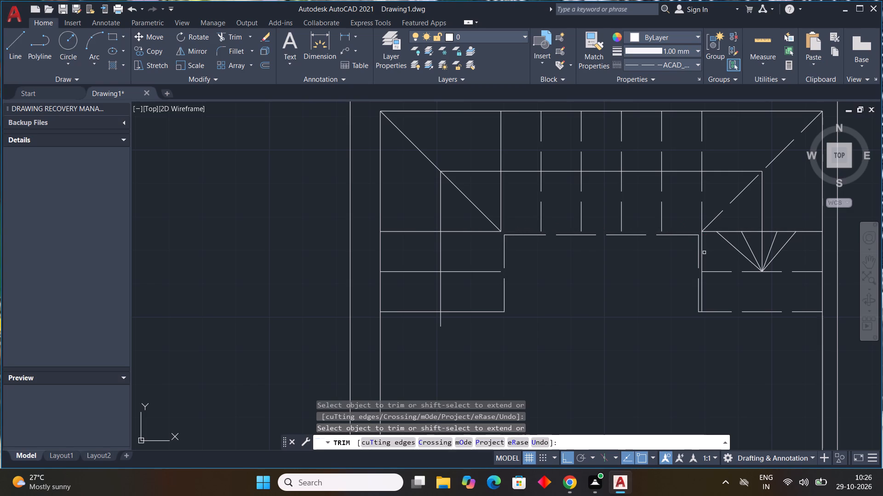
{"action": "left_click", "coordinate": [702, 253]}
{"action": "left_click", "coordinate": [702, 296]}
{"action": "key", "text": "Escape"}
{"action": "key", "text": "Escape"}
{"action": "key", "text": "Escape"}
{"action": "key", "text": "Escape"}
{"action": "key", "text": "Escape"}
{"action": "key", "text": "Escape"}
{"action": "key", "text": "Escape"}
{"action": "key", "text": "Escape"}
{"action": "key", "text": "Escape"}
{"action": "key", "text": "Escape"}
{"action": "key", "text": "Escape"}
{"action": "key", "text": "Escape"}
{"action": "key", "text": "Escape"}
{"action": "key", "text": "Escape"}
{"action": "key", "text": "Escape"}
{"action": "key", "text": "Escape"}
{"action": "key", "text": "Escape"}
{"action": "key", "text": "Escape"}
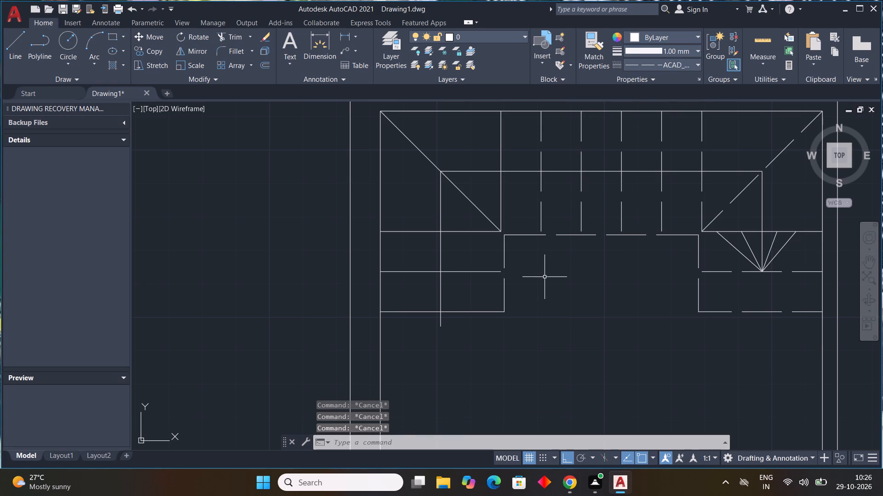
Redraw the stairwell's original edge as connected dashed lines just outside the inset outline, from the west flight's lower inner corner to the east flight's.
{"action": "type", "text": "l"}
{"action": "key", "text": "space"}
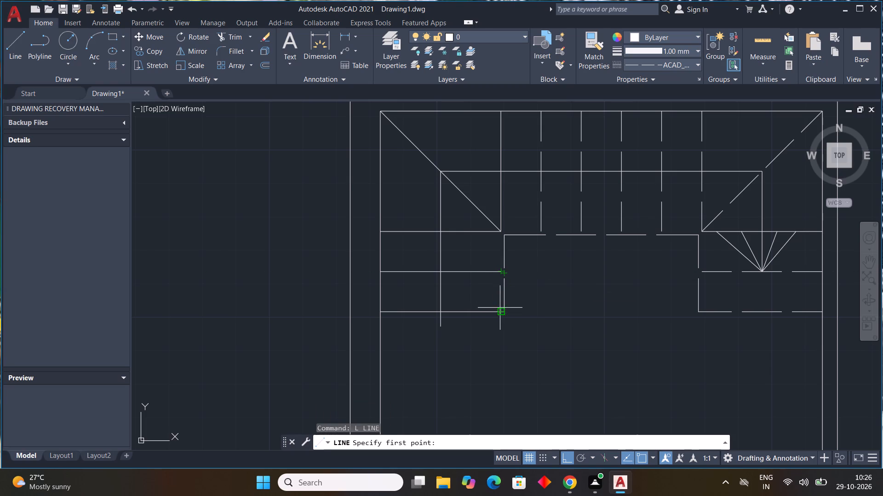
{"action": "scroll", "coordinate": [500, 304], "scroll_direction": "up", "scroll_amount": 4}
{"action": "scroll", "coordinate": [497, 190], "scroll_direction": "down", "scroll_amount": 1}
{"action": "middle_click_drag", "start_coordinate": [497, 203], "coordinate": [511, 242]}
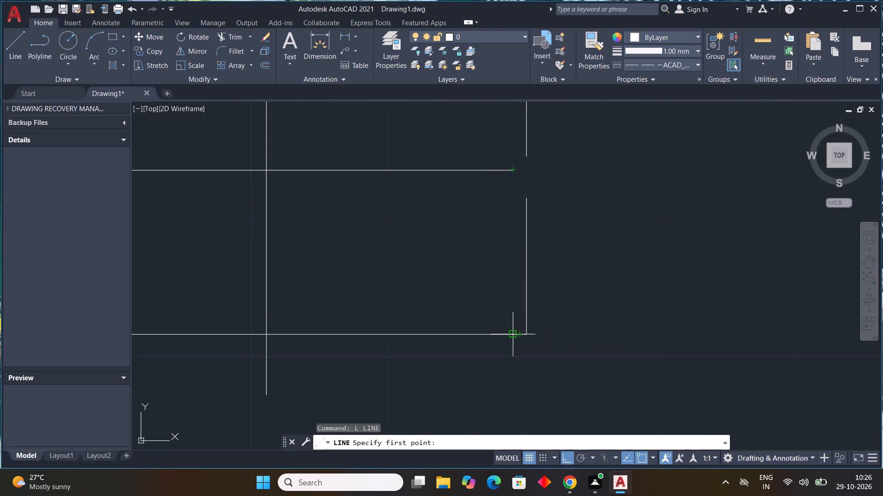
{"action": "left_click_drag", "start_coordinate": [515, 332], "coordinate": [517, 316]}
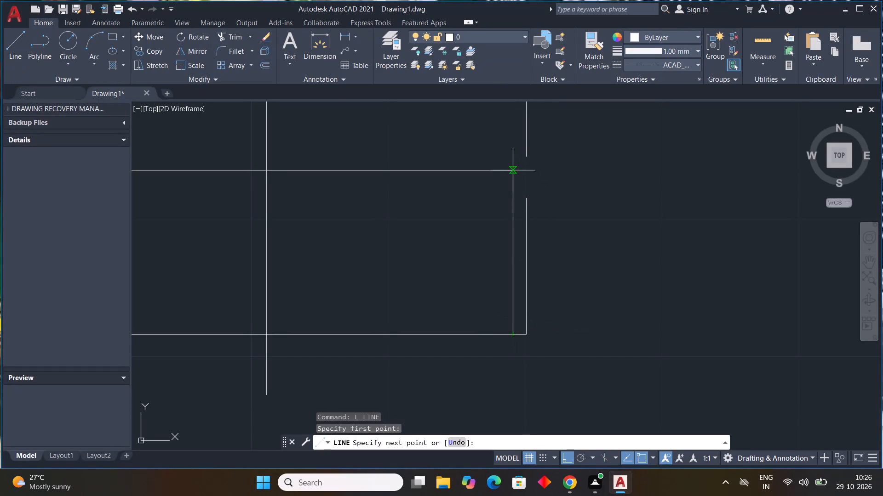
{"action": "middle_click", "coordinate": [511, 167]}
{"action": "scroll", "coordinate": [511, 167], "scroll_direction": "down", "scroll_amount": 1}
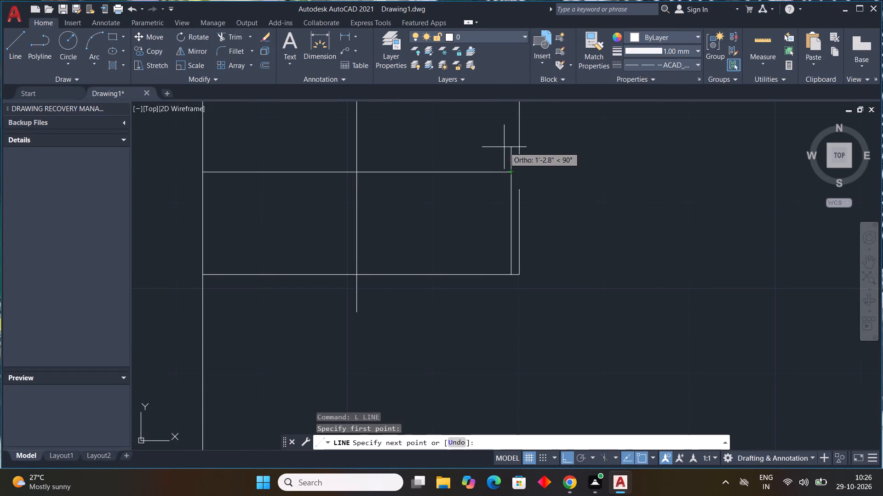
{"action": "middle_click_drag", "start_coordinate": [499, 128], "coordinate": [526, 291]}
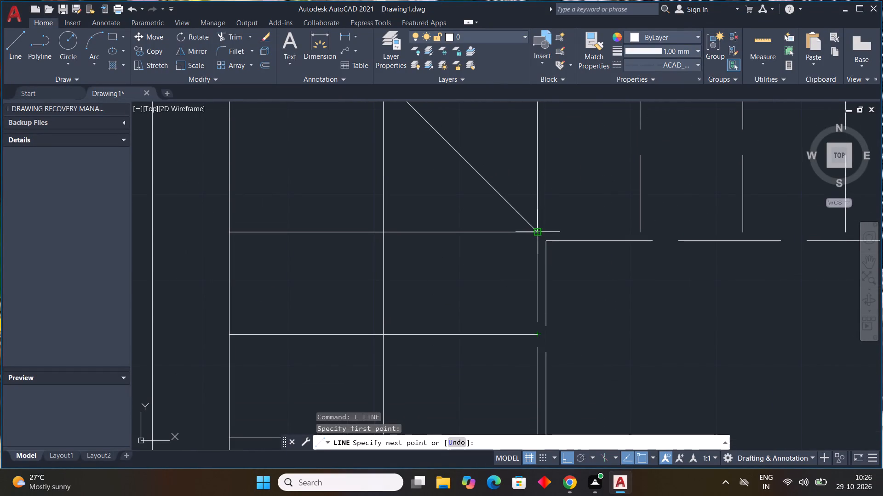
{"action": "left_click", "coordinate": [536, 229]}
{"action": "middle_click_drag", "start_coordinate": [631, 229], "coordinate": [438, 193]}
{"action": "scroll", "coordinate": [463, 197], "scroll_direction": "down", "scroll_amount": 1}
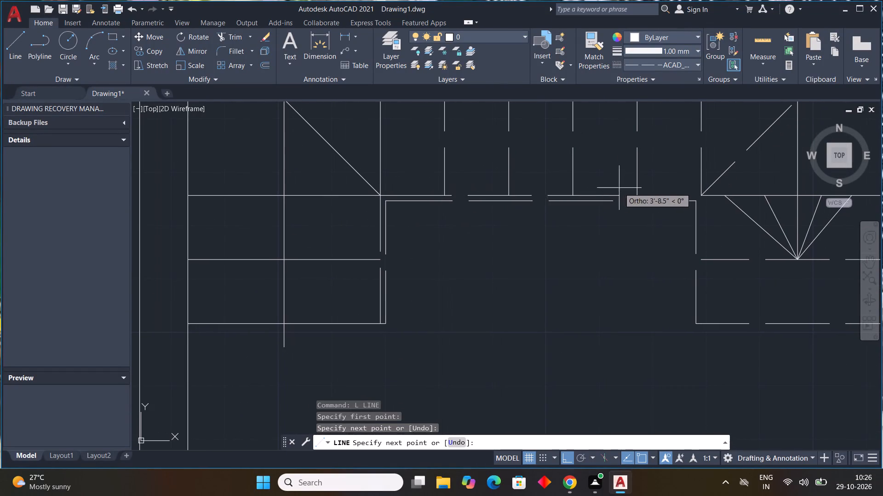
{"action": "scroll", "coordinate": [698, 201], "scroll_direction": "up", "scroll_amount": 1}
{"action": "left_click", "coordinate": [706, 192]}
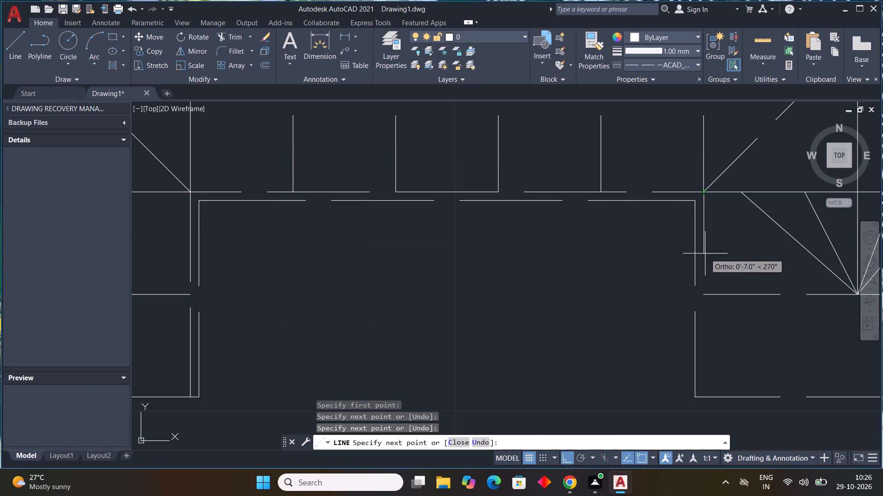
{"action": "middle_click_drag", "start_coordinate": [709, 276], "coordinate": [691, 232]}
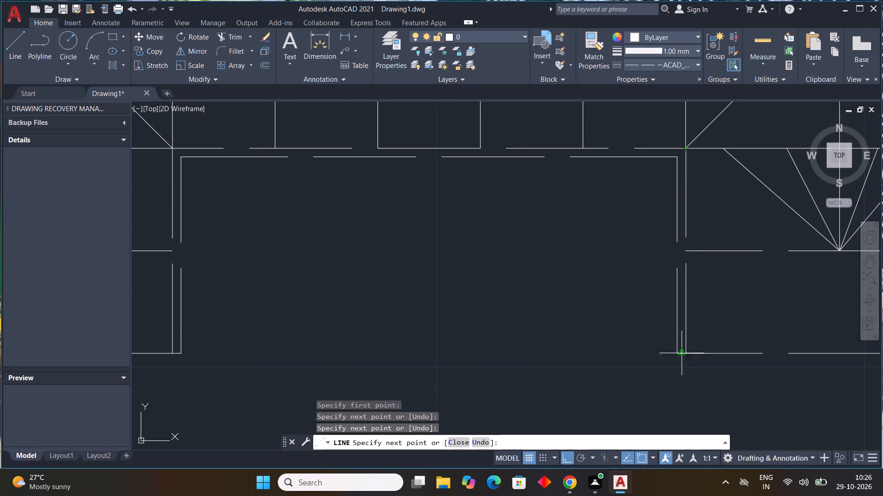
{"action": "left_click", "coordinate": [687, 352]}
{"action": "key", "text": "Escape"}
{"action": "scroll", "coordinate": [480, 256], "scroll_direction": "down", "scroll_amount": 3}
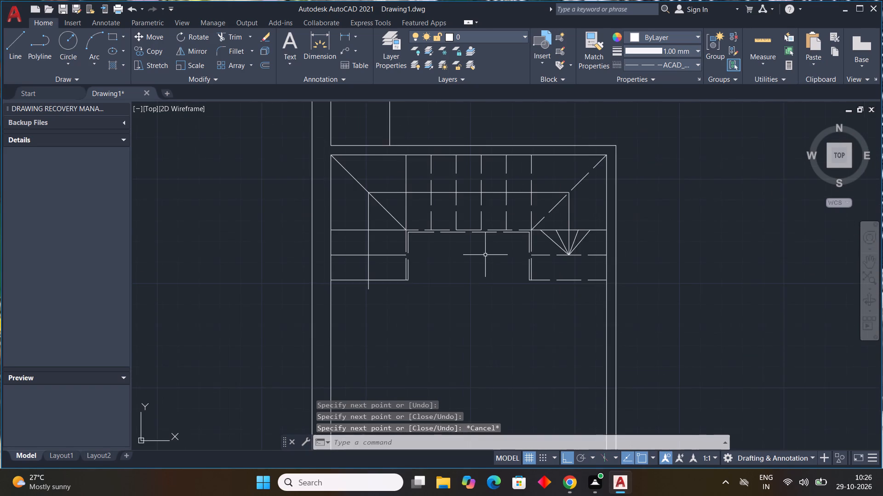
{"action": "middle_click_drag", "start_coordinate": [493, 266], "coordinate": [583, 289]}
{"action": "key", "text": "Escape"}
{"action": "key", "text": "Escape"}
{"action": "key", "text": "Escape"}
{"action": "key", "text": "Escape"}
{"action": "key", "text": "Escape"}
{"action": "key", "text": "Escape"}
{"action": "key", "text": "Escape"}
{"action": "key", "text": "Escape"}
{"action": "key", "text": "Escape"}
{"action": "key", "text": "Escape"}
{"action": "key", "text": "Escape"}
{"action": "key", "text": "Escape"}
{"action": "key", "text": "Escape"}
{"action": "key", "text": "Escape"}
{"action": "key", "text": "Escape"}
{"action": "key", "text": "Escape"}
{"action": "key", "text": "Escape"}
{"action": "key", "text": "Escape"}
{"action": "key", "text": "Escape"}
{"action": "key", "text": "Escape"}
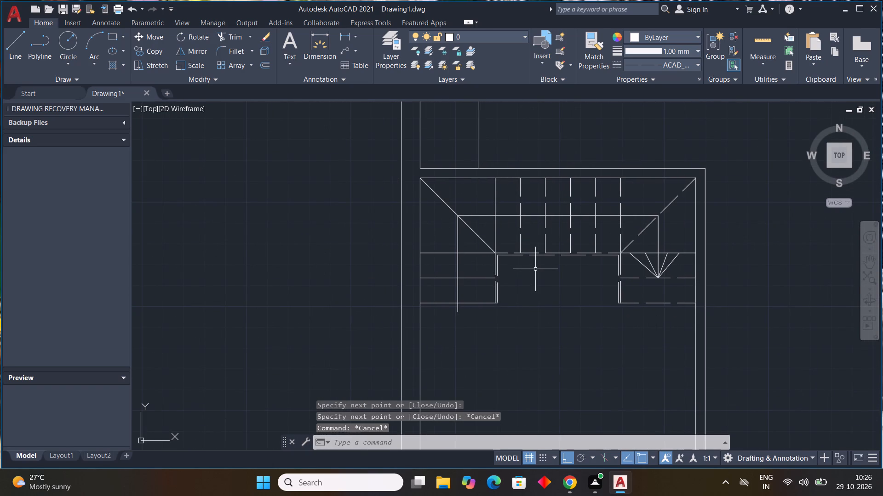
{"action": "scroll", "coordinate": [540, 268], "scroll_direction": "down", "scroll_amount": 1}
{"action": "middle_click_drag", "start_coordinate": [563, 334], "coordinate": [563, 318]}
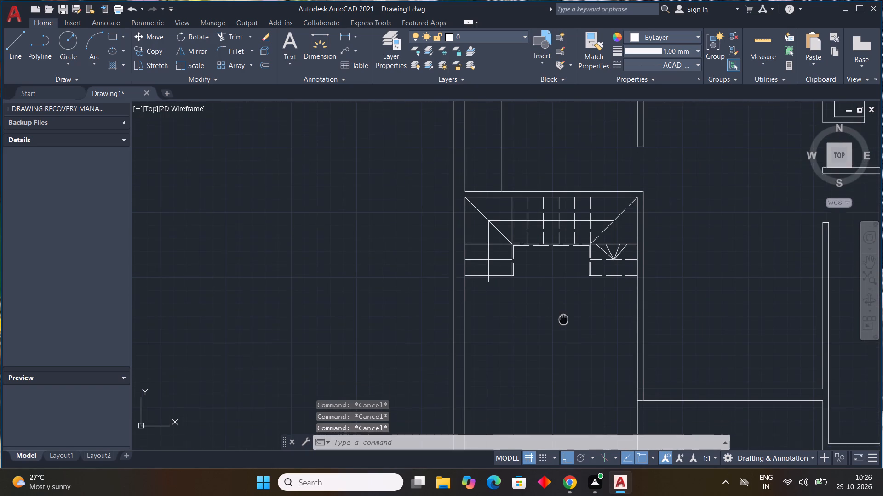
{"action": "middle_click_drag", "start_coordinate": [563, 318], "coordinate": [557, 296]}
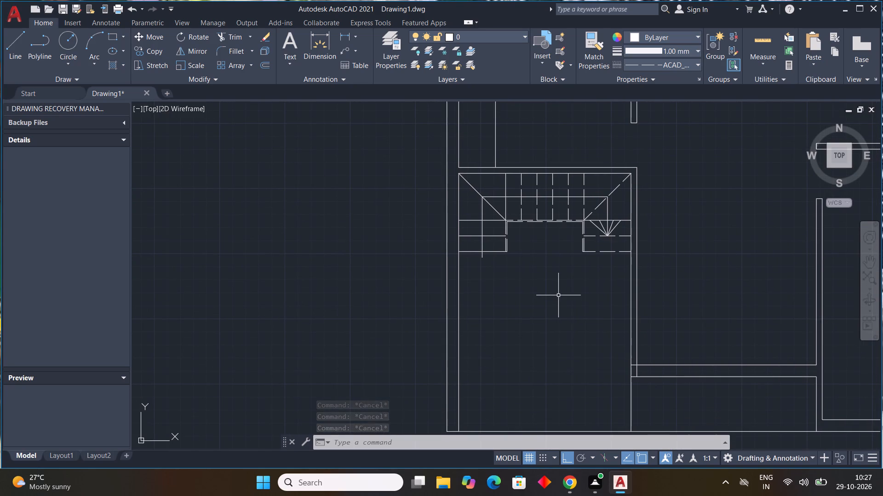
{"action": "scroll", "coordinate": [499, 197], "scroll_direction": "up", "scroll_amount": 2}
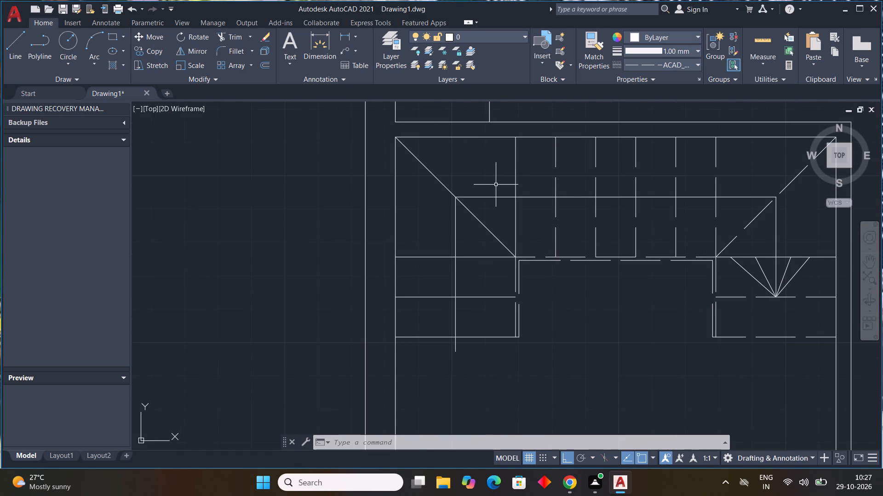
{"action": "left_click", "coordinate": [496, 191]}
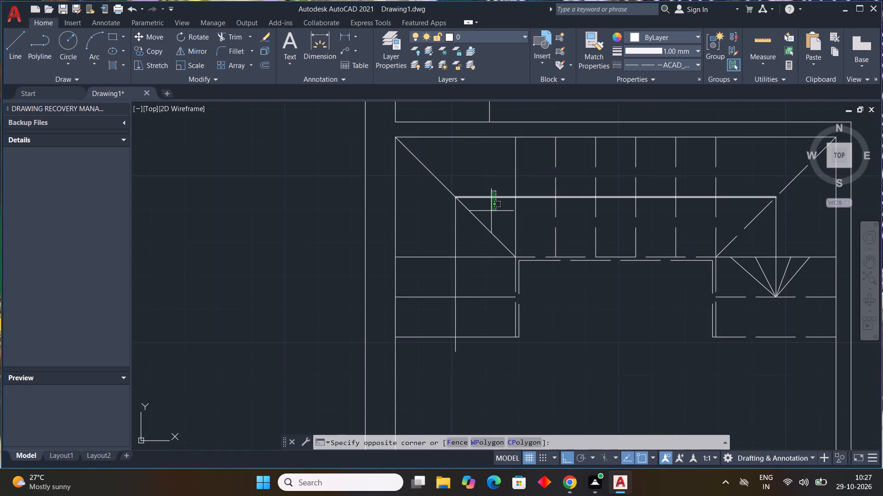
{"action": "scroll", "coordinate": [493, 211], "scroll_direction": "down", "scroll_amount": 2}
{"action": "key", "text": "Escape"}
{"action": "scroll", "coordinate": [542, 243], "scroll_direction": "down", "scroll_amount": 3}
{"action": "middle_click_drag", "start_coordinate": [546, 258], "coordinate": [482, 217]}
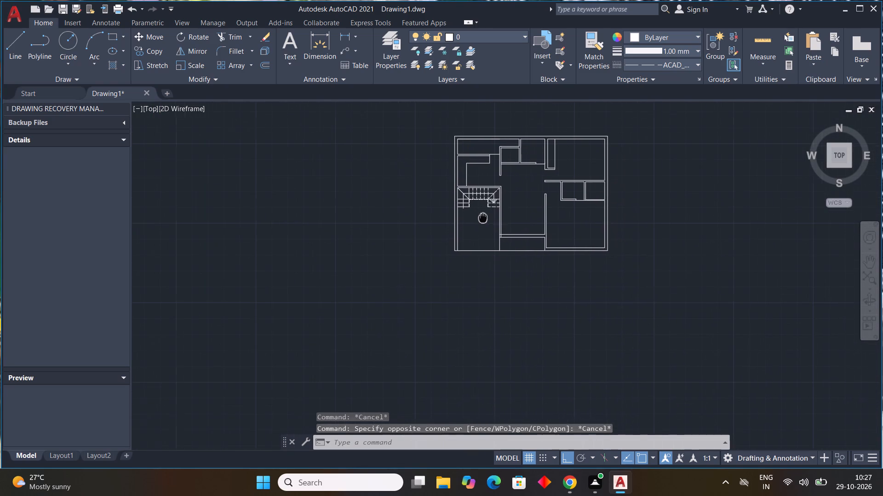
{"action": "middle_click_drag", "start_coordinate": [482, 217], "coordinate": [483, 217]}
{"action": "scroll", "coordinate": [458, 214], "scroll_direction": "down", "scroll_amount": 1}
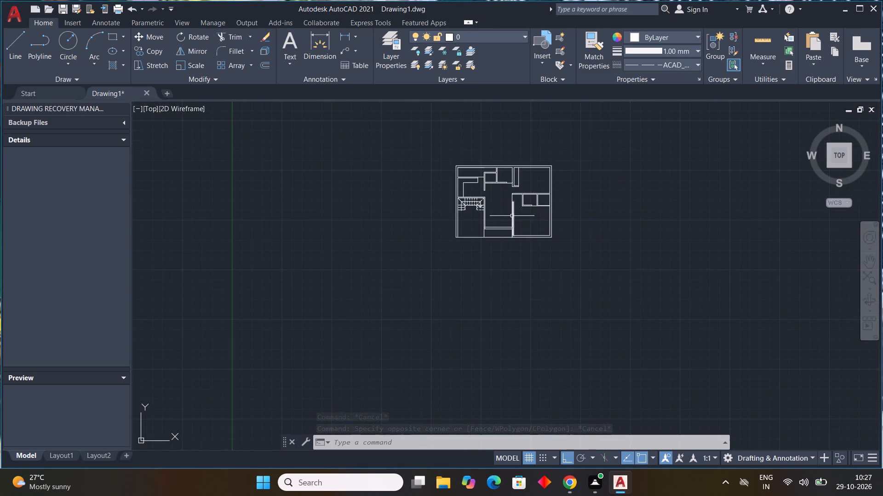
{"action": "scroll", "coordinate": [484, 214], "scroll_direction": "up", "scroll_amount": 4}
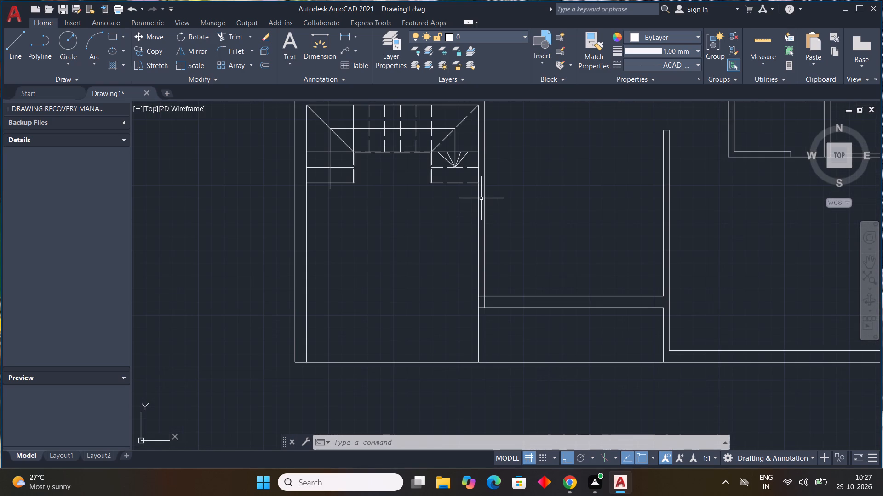
Draw a short line across the partition east of the staircase, level with the east flight's lowest line.
{"action": "key", "text": "space"}
{"action": "scroll", "coordinate": [467, 177], "scroll_direction": "up", "scroll_amount": 4}
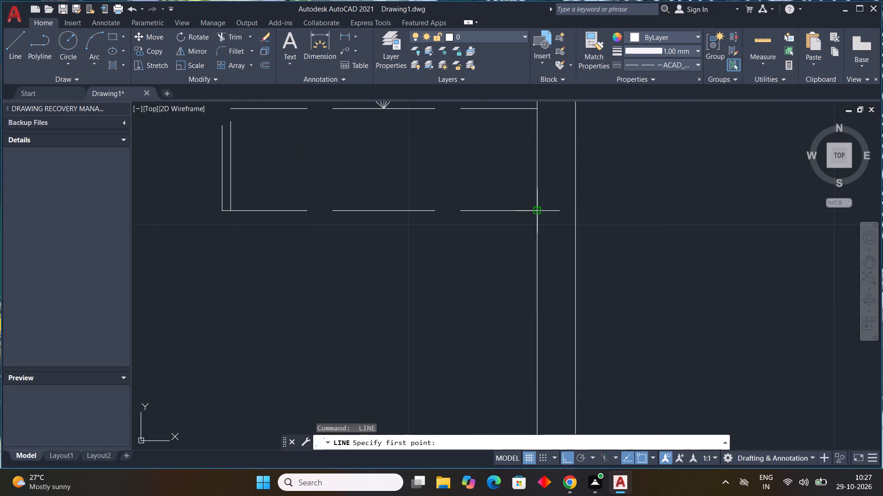
{"action": "left_click", "coordinate": [536, 210]}
{"action": "left_click", "coordinate": [576, 210]}
{"action": "key", "text": "Escape"}
{"action": "scroll", "coordinate": [595, 211], "scroll_direction": "down", "scroll_amount": 3}
{"action": "middle_click_drag", "start_coordinate": [684, 254], "coordinate": [671, 223]}
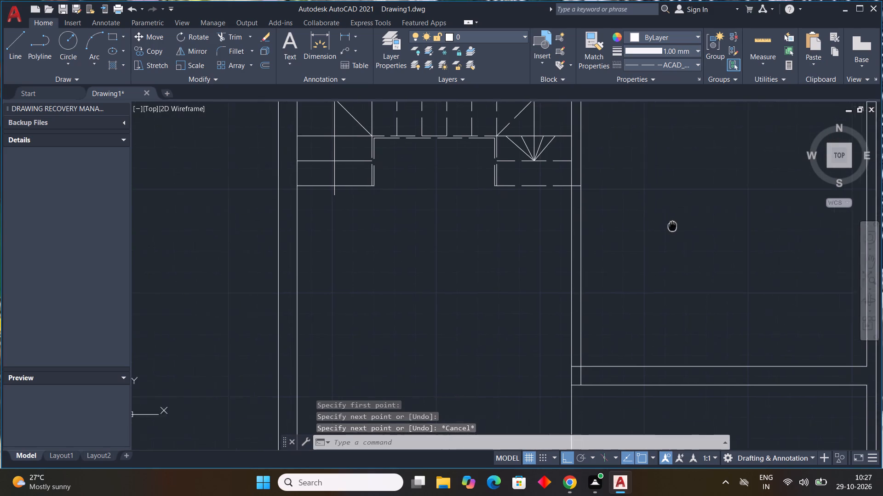
{"action": "middle_click_drag", "start_coordinate": [671, 223], "coordinate": [659, 198]}
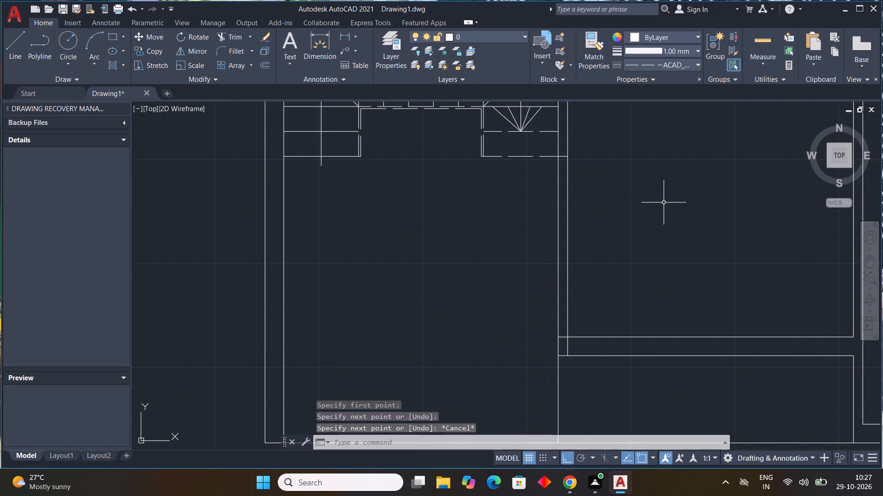
Trim away both partition lines between the new short cross line and the horizontal wall to the south.
{"action": "key", "text": "t"}
{"action": "key", "text": "r"}
{"action": "key", "text": "space"}
{"action": "left_click_drag", "start_coordinate": [577, 250], "coordinate": [476, 257]}
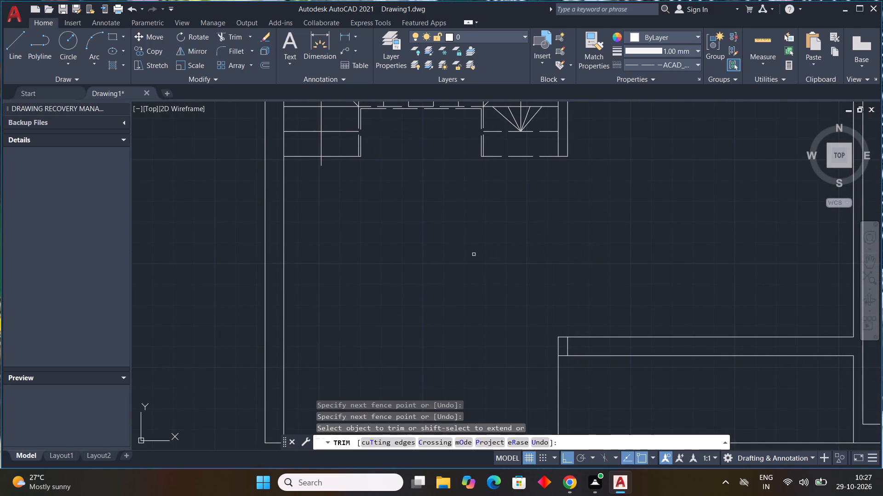
{"action": "key", "text": "Escape"}
{"action": "key", "text": "Escape"}
{"action": "key", "text": "Escape"}
{"action": "key", "text": "Escape"}
{"action": "key", "text": "Escape"}
{"action": "key", "text": "Escape"}
{"action": "key", "text": "Escape"}
{"action": "key", "text": "Escape"}
{"action": "key", "text": "Escape"}
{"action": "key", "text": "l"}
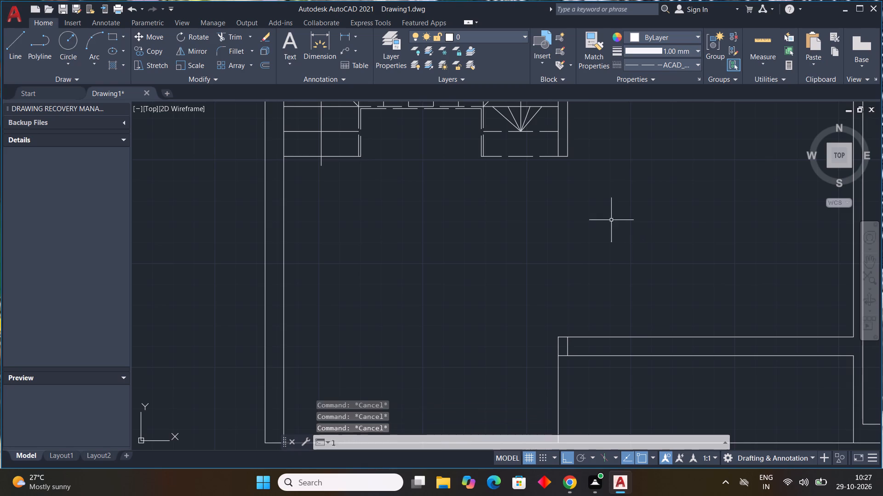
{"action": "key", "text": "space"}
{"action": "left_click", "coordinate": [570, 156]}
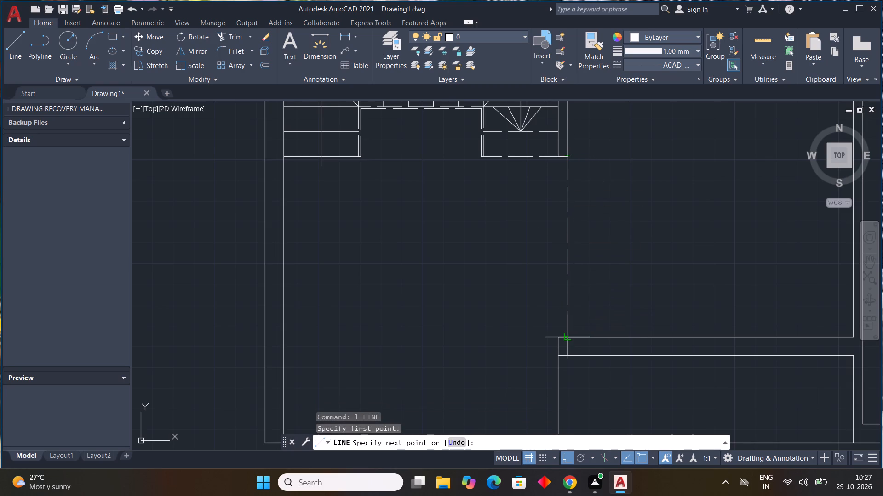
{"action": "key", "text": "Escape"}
With linetype ByLayer, draw a vertical line from the short cross line's east end down to the horizontal wall's upper line.
{"action": "left_click", "coordinate": [654, 66]}
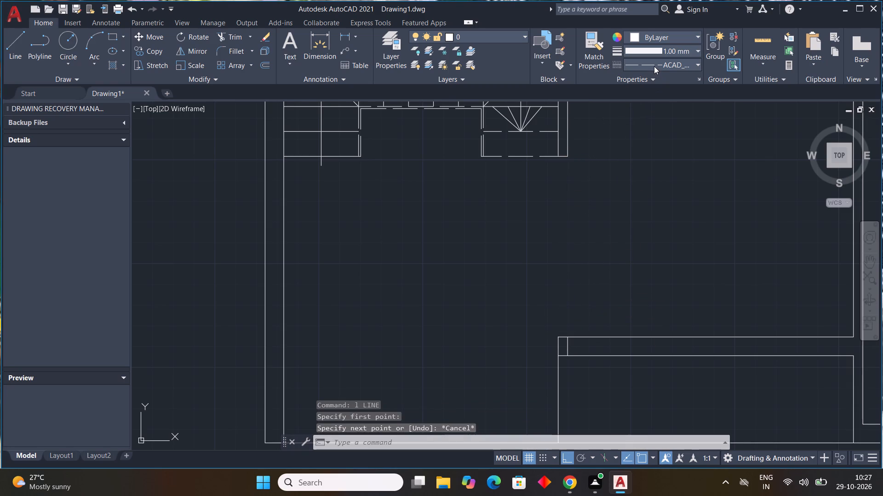
{"action": "left_click", "coordinate": [653, 78]}
{"action": "key", "text": "l"}
{"action": "key", "text": "space"}
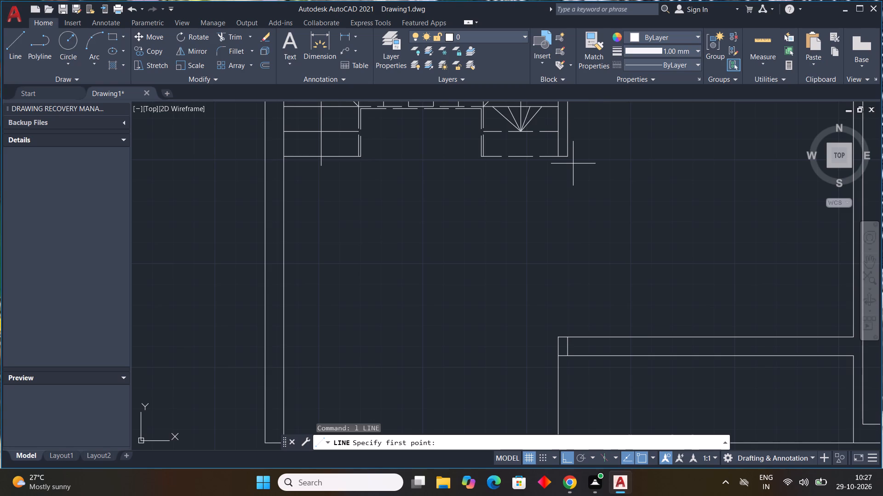
{"action": "left_click", "coordinate": [569, 153]}
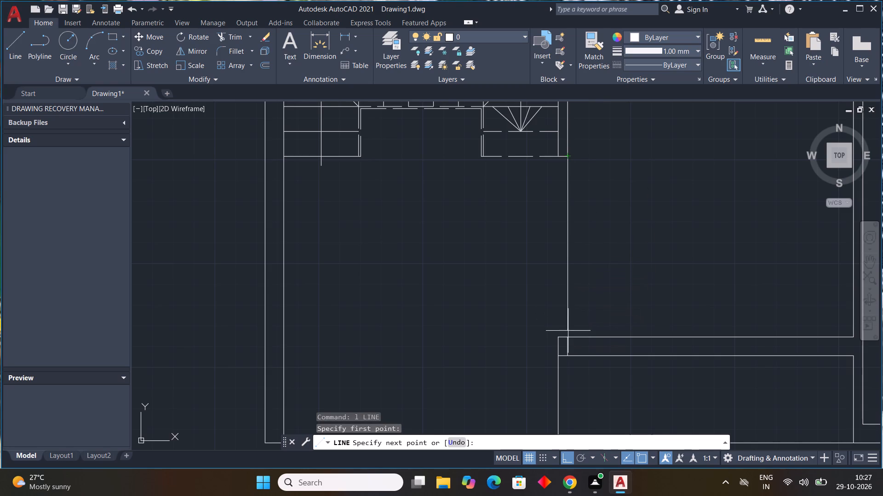
{"action": "left_click", "coordinate": [568, 334]}
{"action": "key", "text": "Escape"}
{"action": "key", "text": "Escape"}
{"action": "key", "text": "Escape"}
{"action": "key", "text": "Escape"}
{"action": "key", "text": "Escape"}
{"action": "key", "text": "Escape"}
{"action": "key", "text": "Escape"}
{"action": "key", "text": "Escape"}
{"action": "key", "text": "Escape"}
{"action": "key", "text": "Escape"}
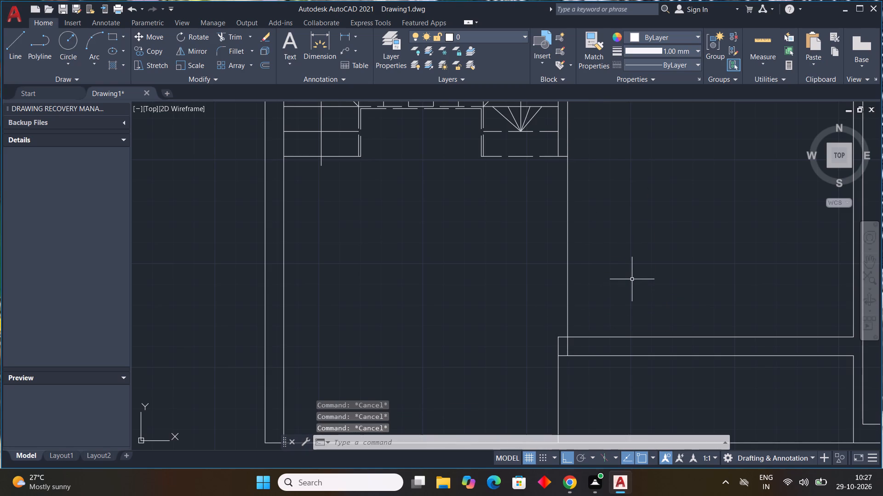
Offset the new vertical line 9" to the west, into the staircase room.
{"action": "type", "text": "off"}
{"action": "key", "text": "space"}
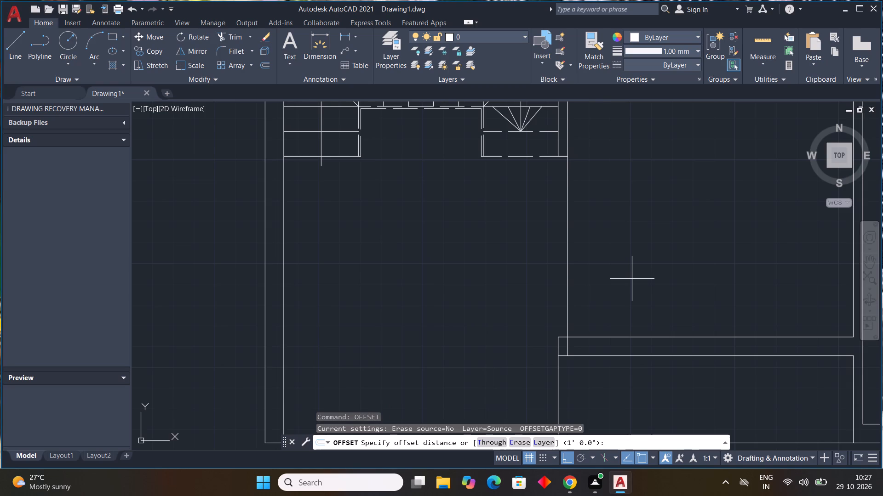
{"action": "type", "text": "9\""}
{"action": "key", "text": "Return"}
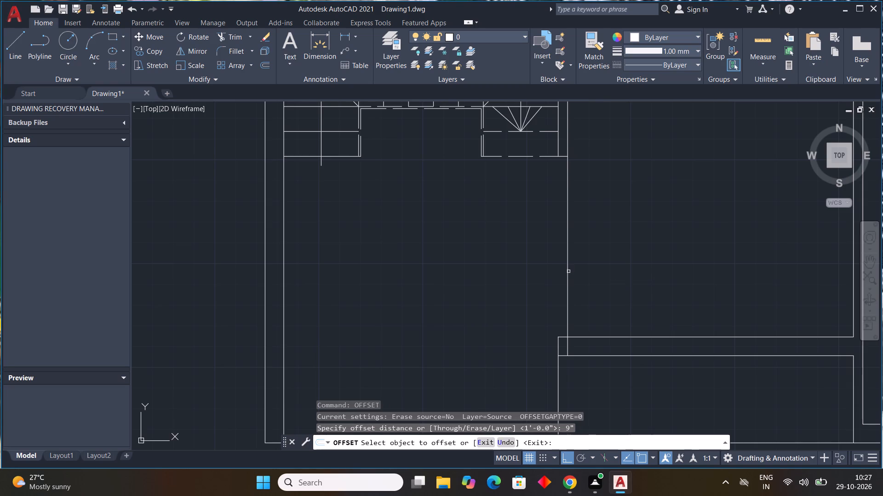
{"action": "left_click", "coordinate": [567, 269]}
{"action": "left_click", "coordinate": [463, 265]}
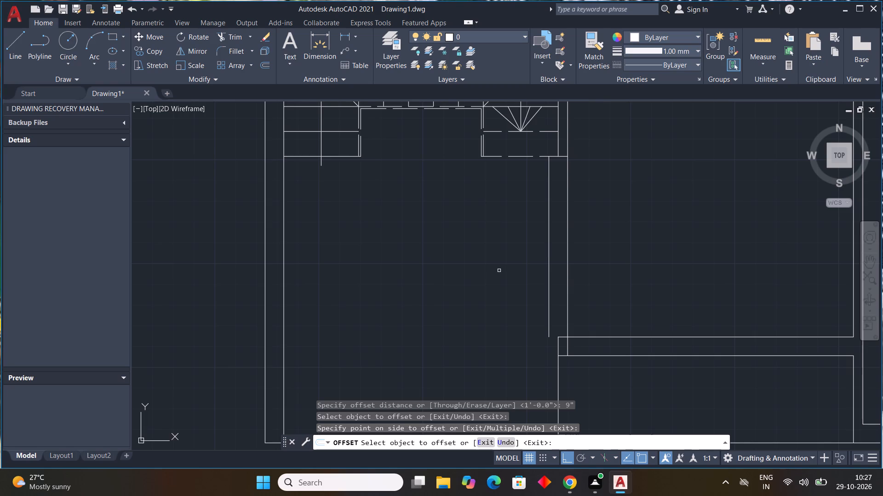
{"action": "scroll", "coordinate": [508, 266], "scroll_direction": "down", "scroll_amount": 3}
{"action": "key", "text": "Escape"}
{"action": "key", "text": "Escape"}
{"action": "key", "text": "Escape"}
{"action": "key", "text": "Escape"}
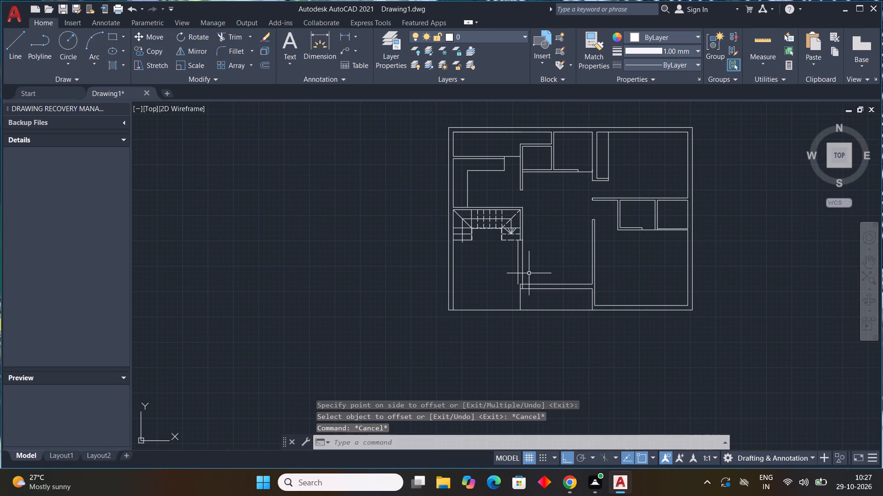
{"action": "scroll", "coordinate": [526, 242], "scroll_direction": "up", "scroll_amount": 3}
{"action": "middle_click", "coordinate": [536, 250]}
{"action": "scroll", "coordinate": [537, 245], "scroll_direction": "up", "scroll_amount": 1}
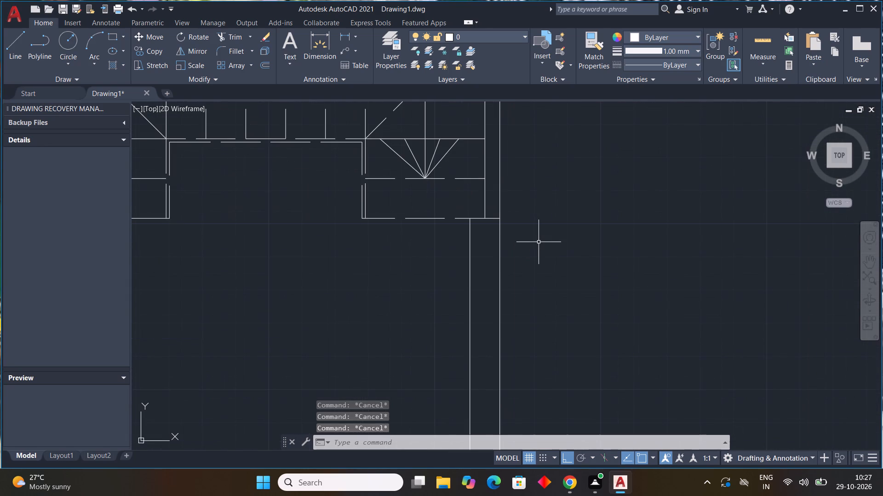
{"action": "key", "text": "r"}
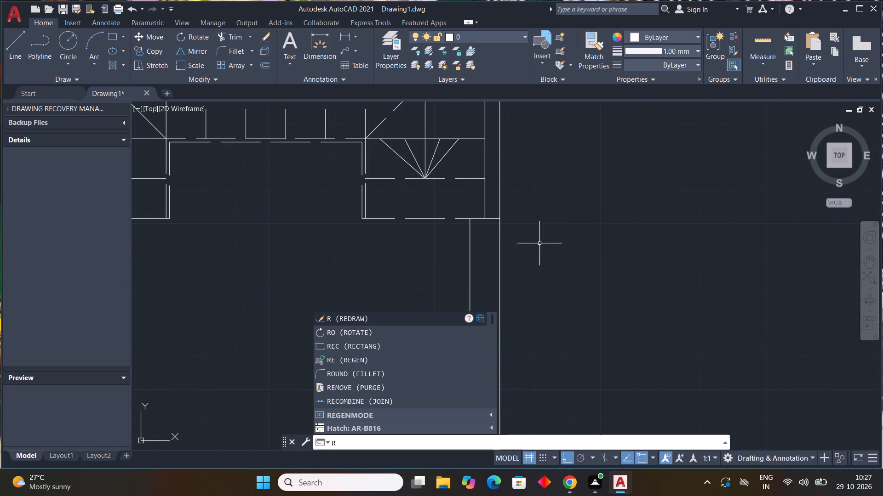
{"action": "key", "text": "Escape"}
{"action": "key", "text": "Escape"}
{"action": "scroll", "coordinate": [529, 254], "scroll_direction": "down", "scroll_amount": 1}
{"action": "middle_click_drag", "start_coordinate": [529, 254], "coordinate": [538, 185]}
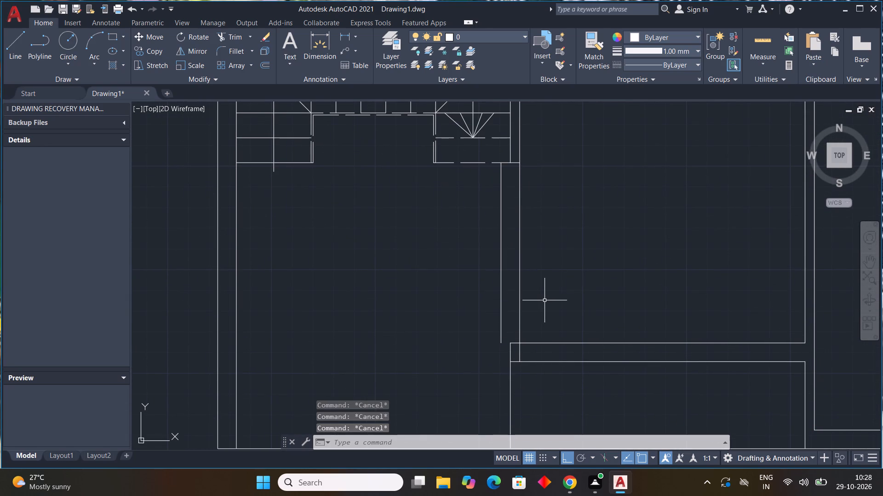
Draw a line continuing the 9" wall's west face down to the horizontal wall's lower line and east to join that line's end.
{"action": "key", "text": "l"}
{"action": "key", "text": "space"}
{"action": "scroll", "coordinate": [514, 334], "scroll_direction": "up", "scroll_amount": 1}
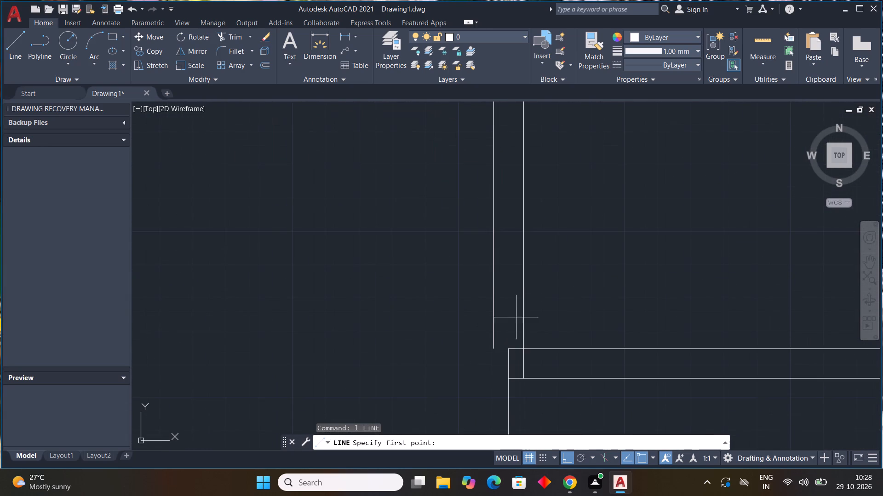
{"action": "middle_click_drag", "start_coordinate": [512, 285], "coordinate": [485, 265]}
{"action": "left_click_drag", "start_coordinate": [465, 330], "coordinate": [464, 336]}
{"action": "left_click_drag", "start_coordinate": [464, 361], "coordinate": [468, 361]}
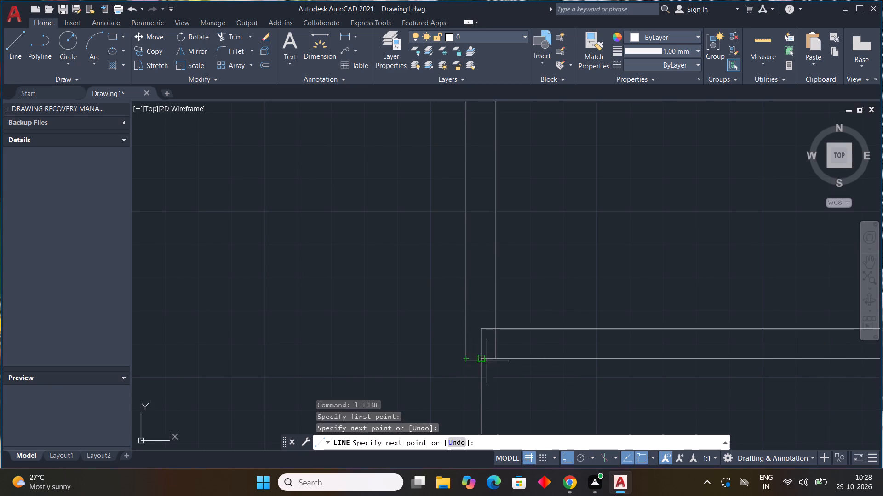
{"action": "left_click", "coordinate": [482, 361]}
{"action": "key", "text": "Escape"}
{"action": "scroll", "coordinate": [578, 356], "scroll_direction": "down", "scroll_amount": 2}
{"action": "middle_click_drag", "start_coordinate": [558, 345], "coordinate": [424, 285]}
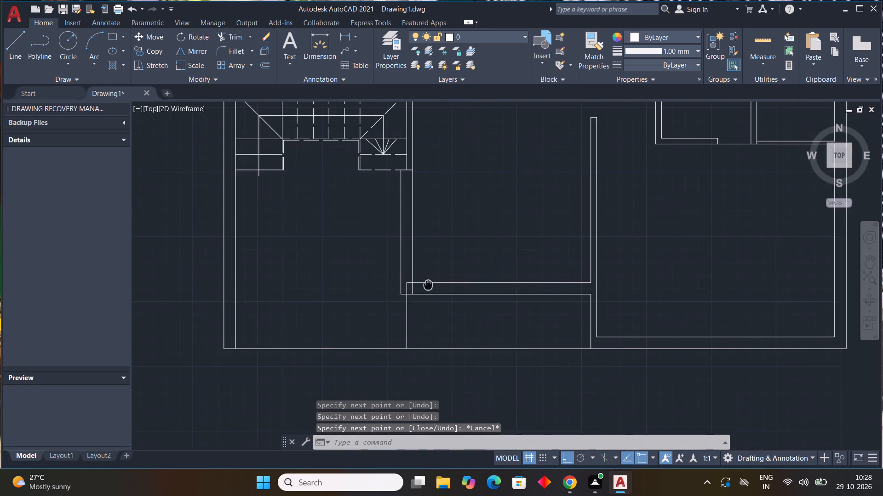
{"action": "middle_click_drag", "start_coordinate": [424, 285], "coordinate": [433, 282]}
Draw a short vertical line across the horizontal wall, a little east of the 9" wall.
{"action": "key", "text": "l"}
{"action": "key", "text": "space"}
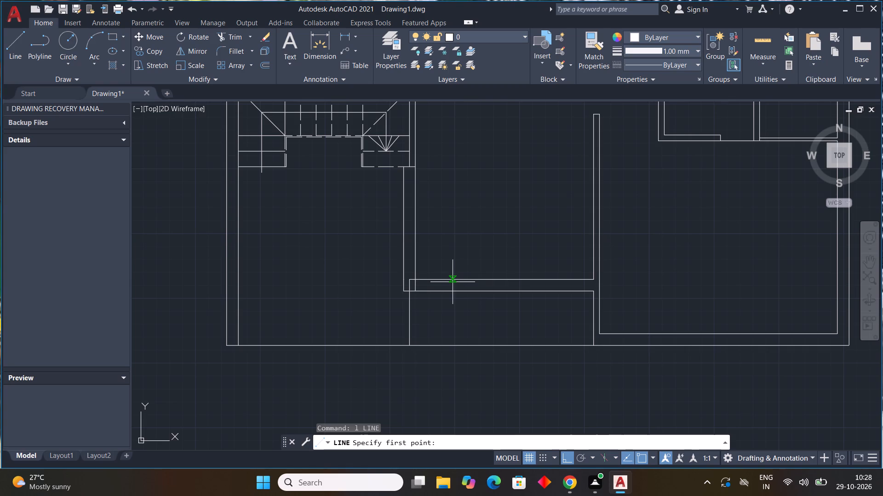
{"action": "scroll", "coordinate": [453, 282], "scroll_direction": "up", "scroll_amount": 2}
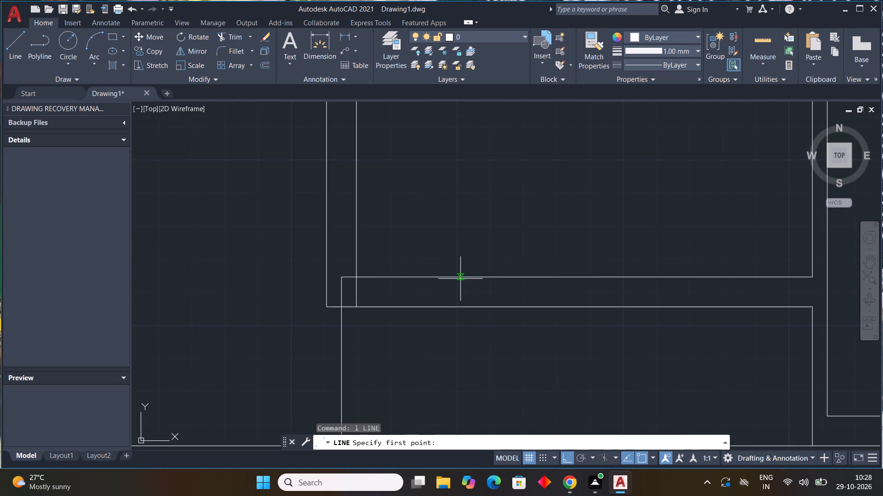
{"action": "left_click", "coordinate": [460, 279]}
{"action": "left_click", "coordinate": [463, 308]}
{"action": "key", "text": "Escape"}
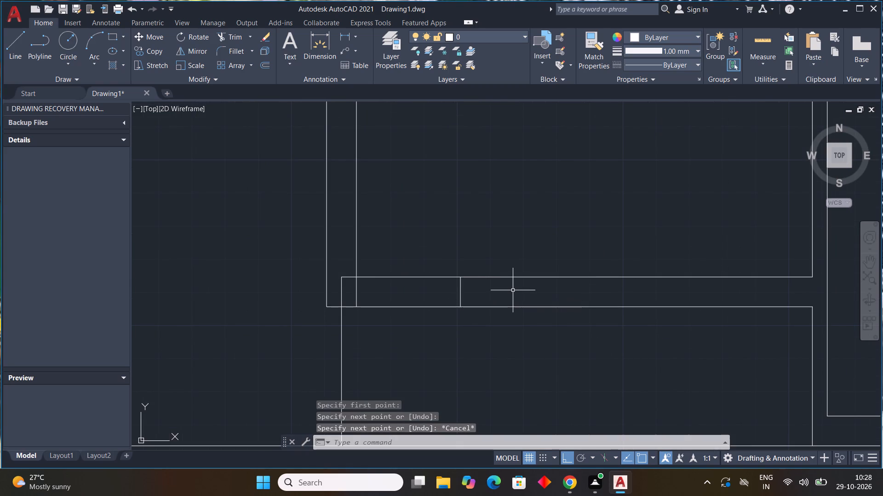
Trim the horizontal wall's upper line between the short cross line and the 9" wall, and remove the leftover stubs inside the wall corner.
{"action": "type", "text": "tr"}
{"action": "key", "text": "space"}
{"action": "left_click_drag", "start_coordinate": [396, 255], "coordinate": [390, 283]}
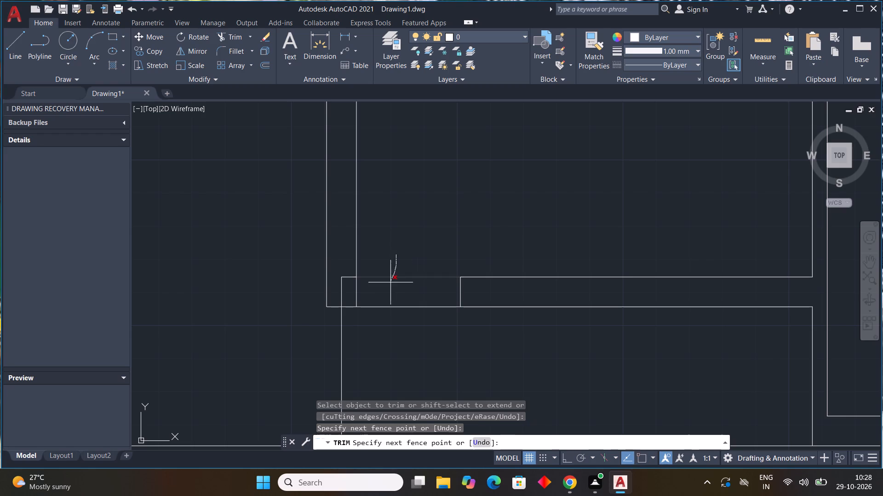
{"action": "left_click_drag", "start_coordinate": [390, 283], "coordinate": [389, 289]}
{"action": "left_click", "coordinate": [347, 279]}
{"action": "left_click", "coordinate": [342, 295]}
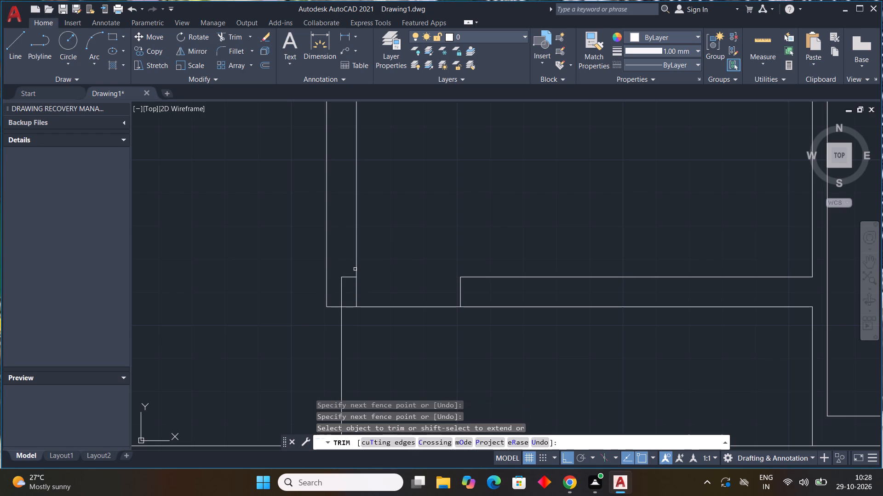
{"action": "left_click_drag", "start_coordinate": [350, 273], "coordinate": [336, 295]}
Trim away the old vertical line running from the horizontal wall's lower line down to the plan's south edge.
{"action": "scroll", "coordinate": [353, 292], "scroll_direction": "down", "scroll_amount": 3}
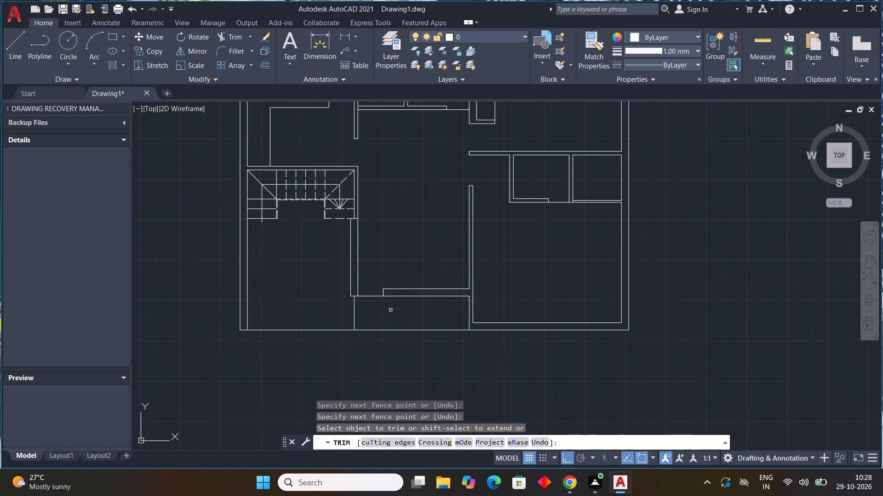
{"action": "middle_click_drag", "start_coordinate": [395, 312], "coordinate": [440, 307]}
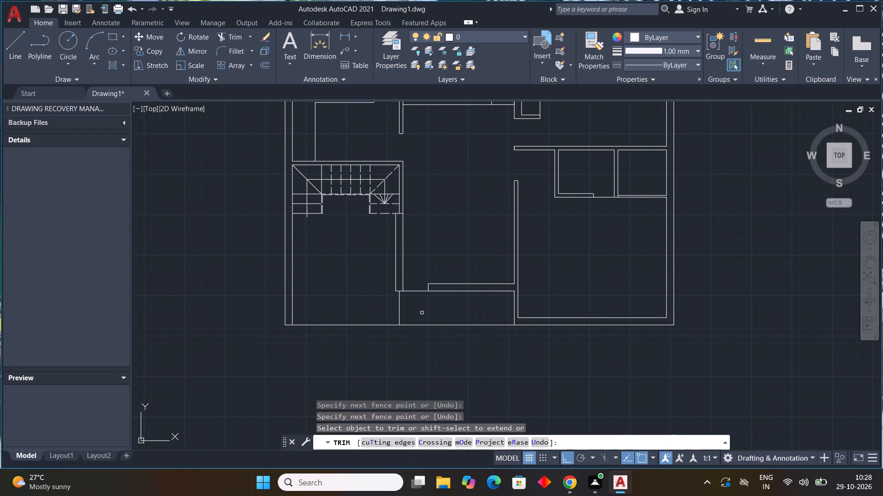
{"action": "left_click_drag", "start_coordinate": [419, 314], "coordinate": [377, 313]}
{"action": "key", "text": "Escape"}
{"action": "key", "text": "Escape"}
{"action": "key", "text": "Escape"}
{"action": "key", "text": "Escape"}
{"action": "key", "text": "Escape"}
{"action": "key", "text": "Escape"}
{"action": "key", "text": "Escape"}
Draw a vertical line from the 9" wall's southwest corner down to the plan's south edge.
{"action": "type", "text": "l"}
{"action": "key", "text": "space"}
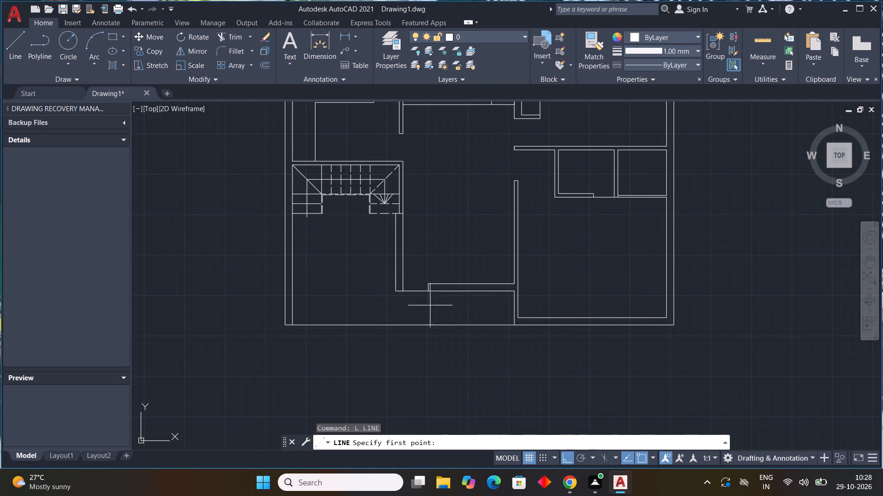
{"action": "left_click", "coordinate": [394, 290]}
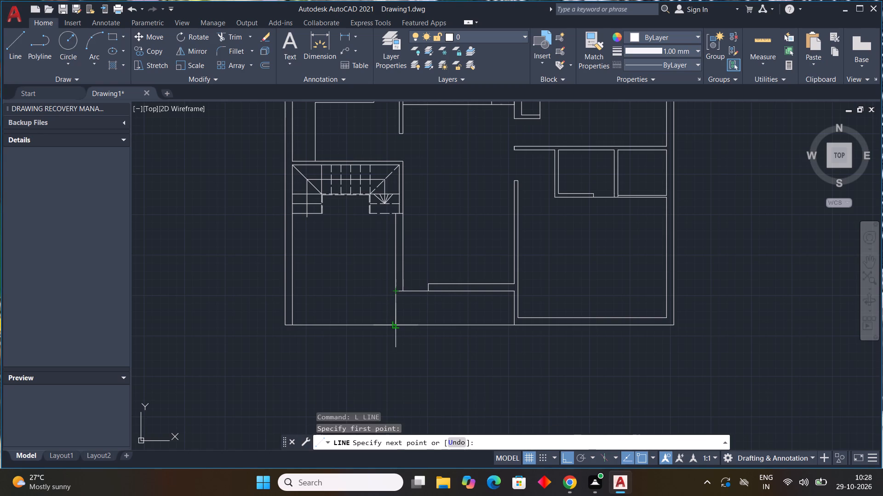
{"action": "left_click", "coordinate": [399, 326]}
{"action": "key", "text": "Escape"}
{"action": "middle_click_drag", "start_coordinate": [478, 309], "coordinate": [477, 336]}
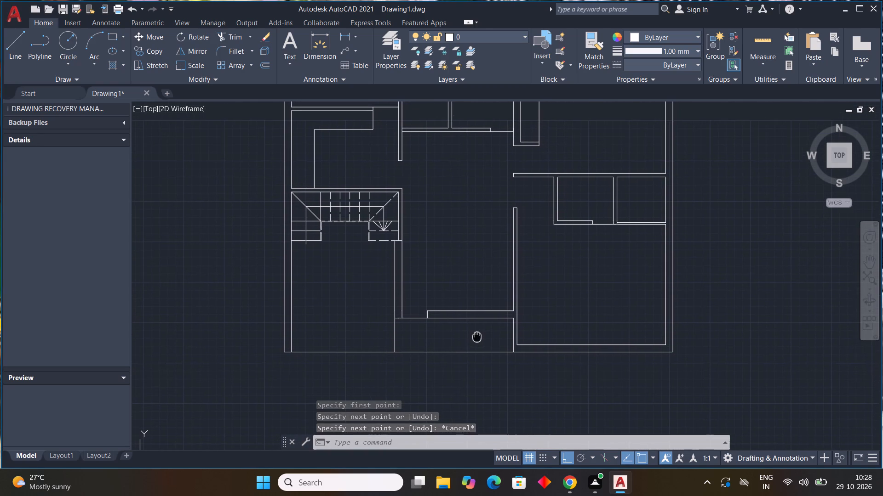
{"action": "middle_click_drag", "start_coordinate": [477, 336], "coordinate": [436, 332]}
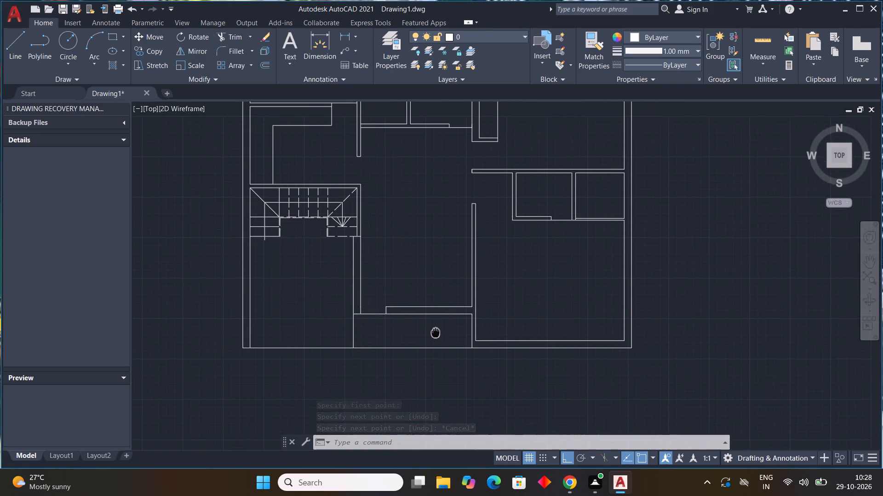
{"action": "middle_click_drag", "start_coordinate": [436, 332], "coordinate": [435, 330]}
{"action": "key", "text": "Escape"}
{"action": "key", "text": "Escape"}
{"action": "key", "text": "Escape"}
{"action": "key", "text": "Escape"}
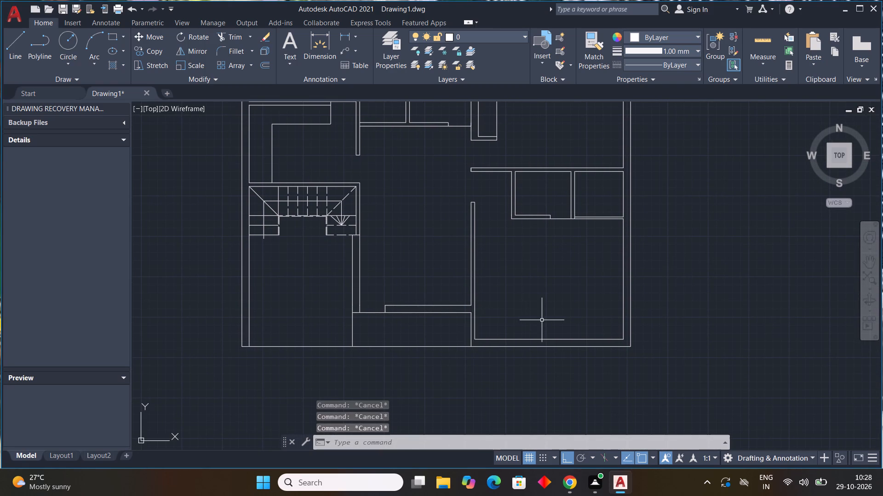
Draw a 4.5" thick partition stub about 3'-4" long, running east from the southeast room's west partition.
{"action": "middle_click_drag", "start_coordinate": [524, 297], "coordinate": [517, 331]}
{"action": "type", "text": "l"}
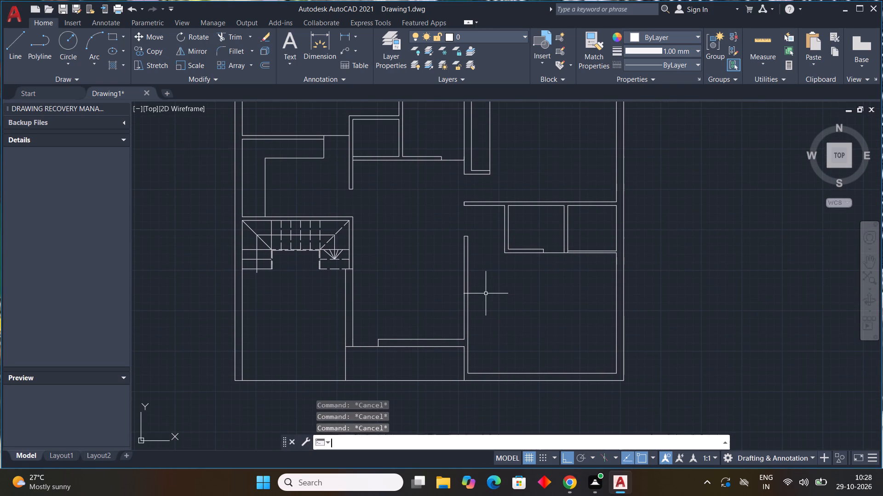
{"action": "key", "text": "space"}
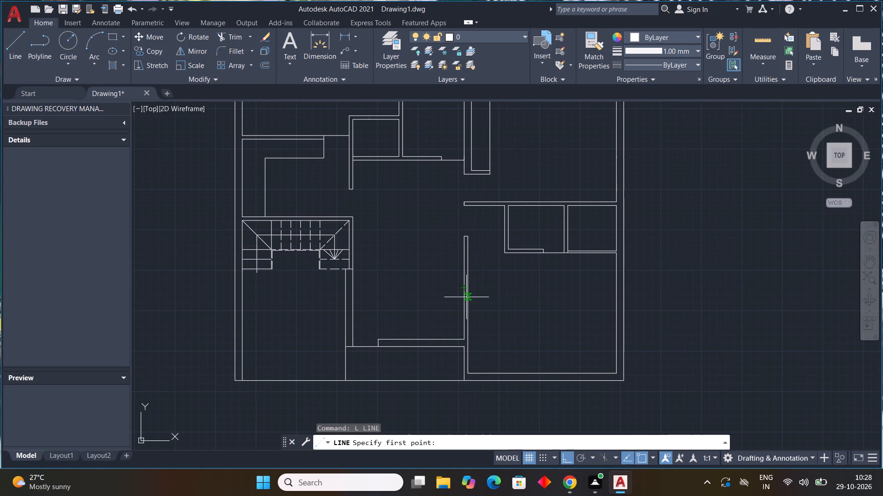
{"action": "scroll", "coordinate": [467, 290], "scroll_direction": "up", "scroll_amount": 1}
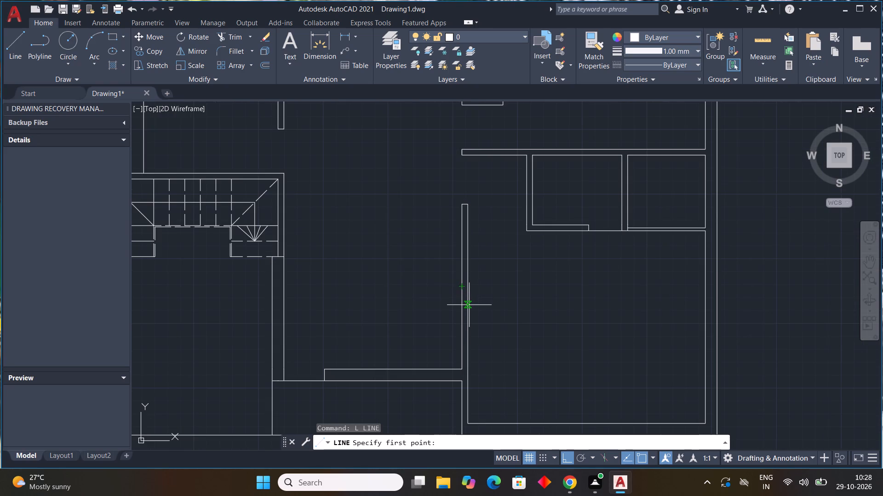
{"action": "left_click", "coordinate": [470, 302]}
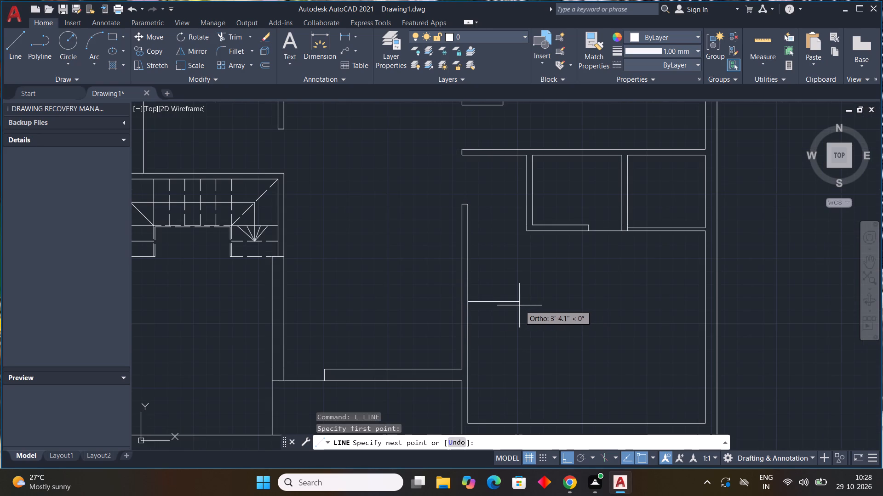
{"action": "left_click", "coordinate": [519, 304]}
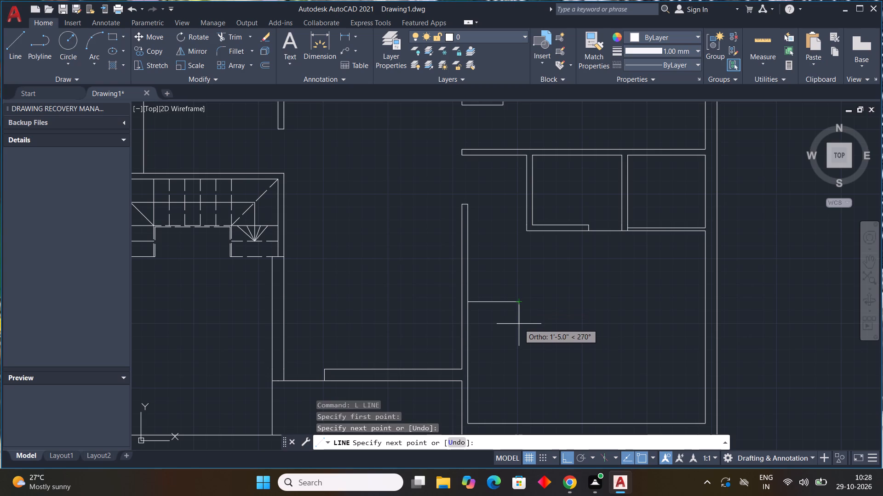
{"action": "key", "text": "4"}
{"action": "key", "text": "period"}
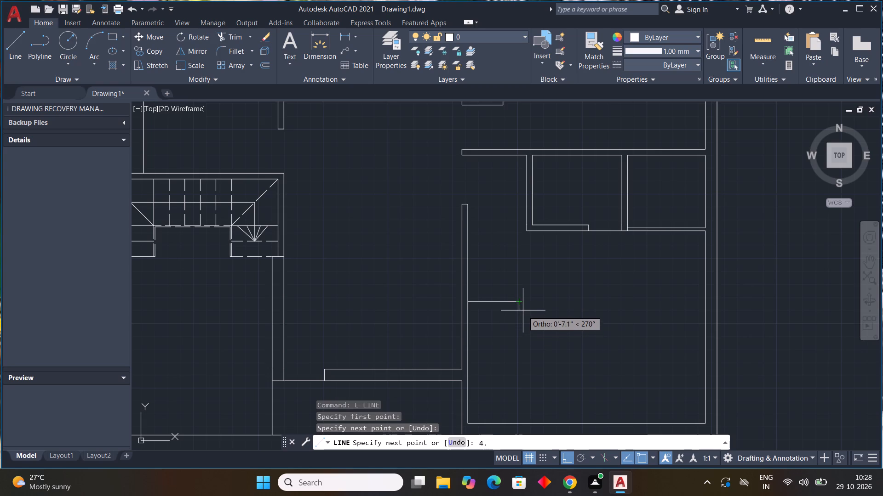
{"action": "key", "text": "5"}
{"action": "key", "text": "shift+quotedbl"}
{"action": "key", "text": "Return"}
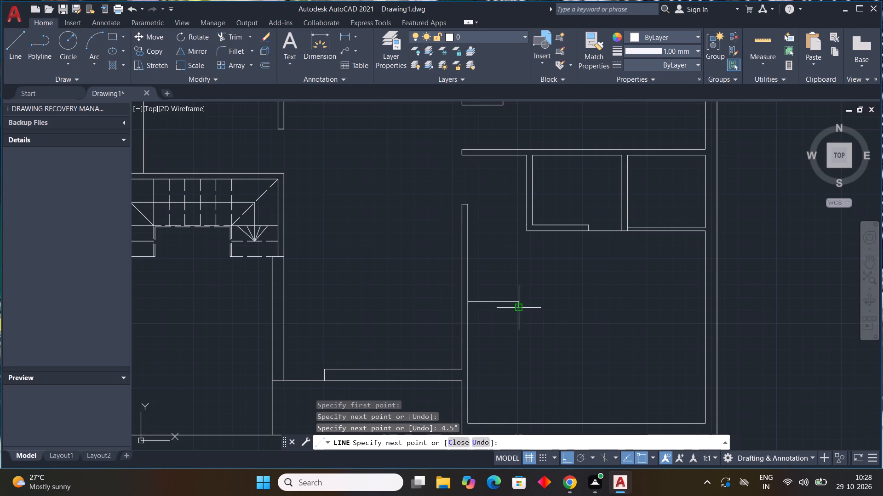
{"action": "scroll", "coordinate": [475, 308], "scroll_direction": "up", "scroll_amount": 4}
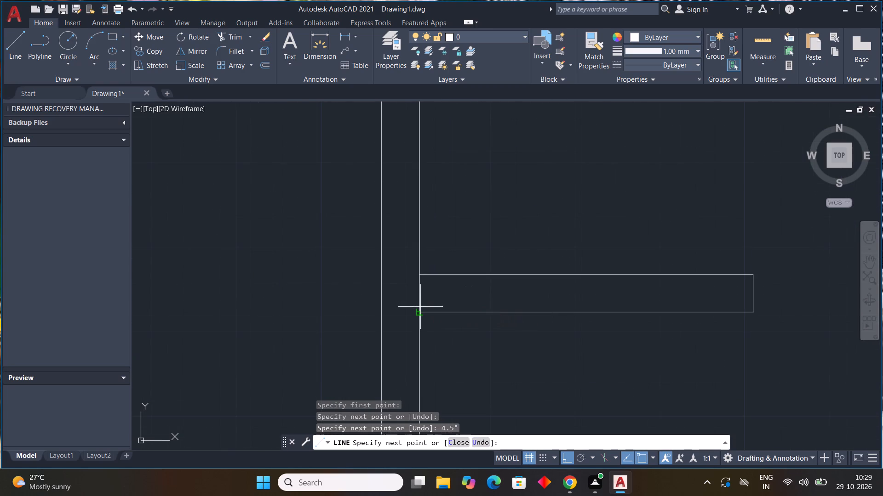
{"action": "left_click", "coordinate": [417, 308]}
{"action": "key", "text": "Escape"}
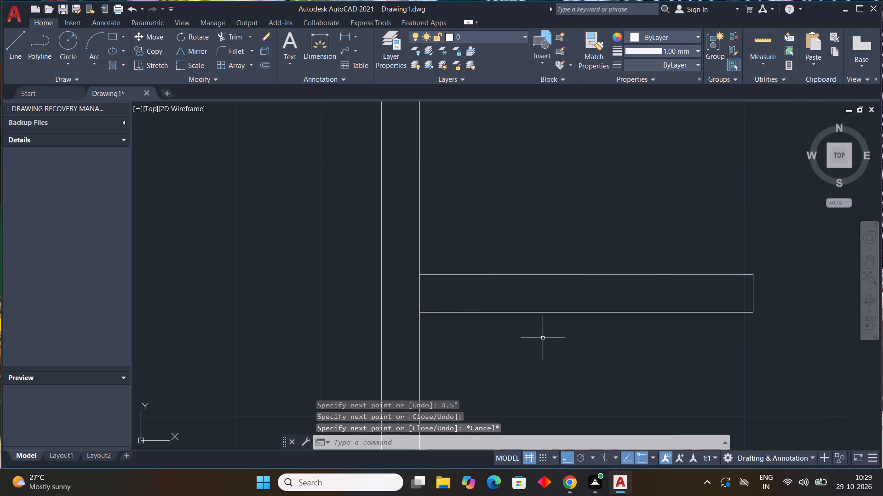
Draw a vertical line from the stub's southeast corner down to the south wall's inner line.
{"action": "scroll", "coordinate": [546, 339], "scroll_direction": "down", "scroll_amount": 3}
{"action": "middle_click_drag", "start_coordinate": [584, 366], "coordinate": [510, 265]}
{"action": "scroll", "coordinate": [552, 303], "scroll_direction": "down", "scroll_amount": 1}
{"action": "key", "text": "l"}
{"action": "key", "text": "space"}
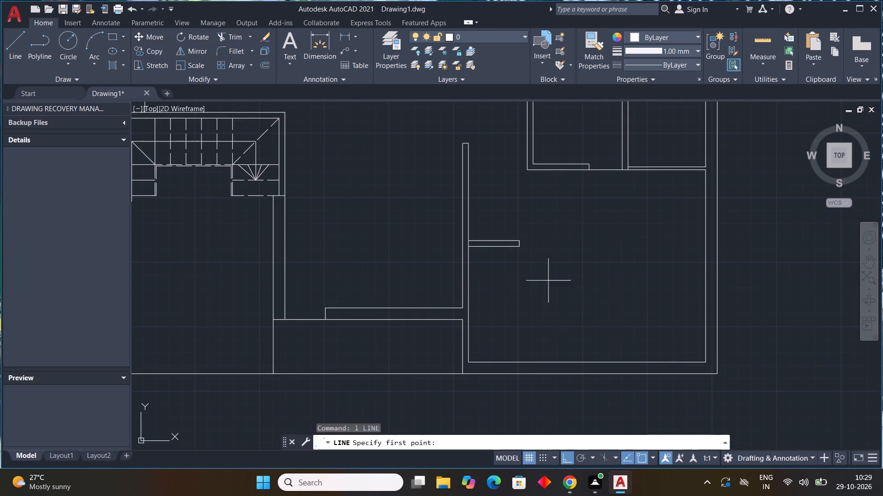
{"action": "left_click", "coordinate": [520, 249]}
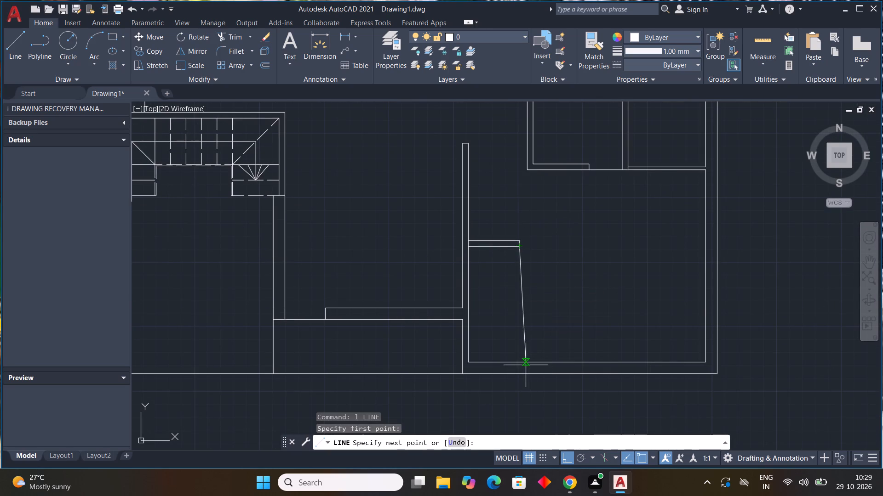
{"action": "left_click", "coordinate": [520, 361]}
{"action": "key", "text": "Escape"}
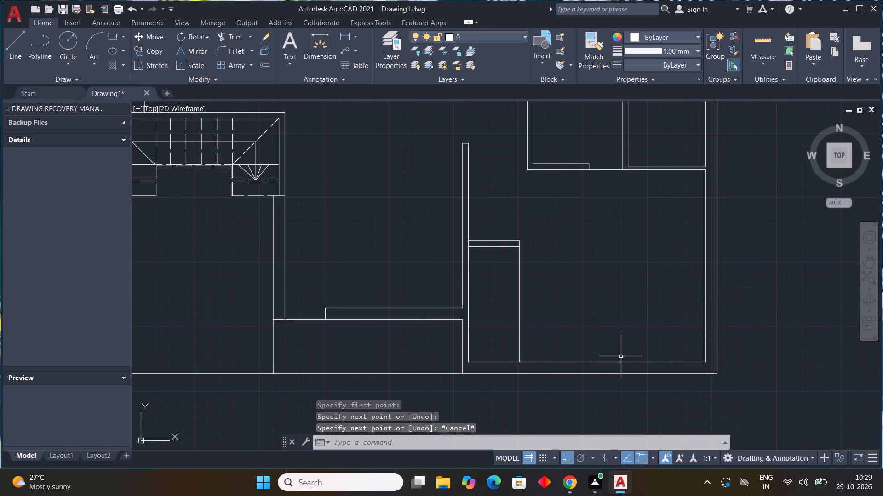
Trim the west partition's east line where it crosses between the stub's two horizontal lines.
{"action": "type", "text": "tr"}
{"action": "key", "text": "space"}
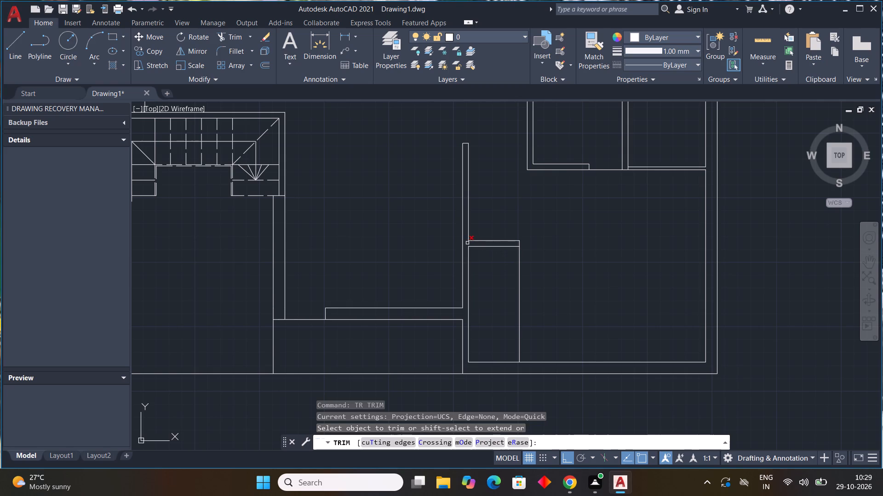
{"action": "left_click", "coordinate": [468, 243]}
{"action": "scroll", "coordinate": [494, 307], "scroll_direction": "down", "scroll_amount": 3}
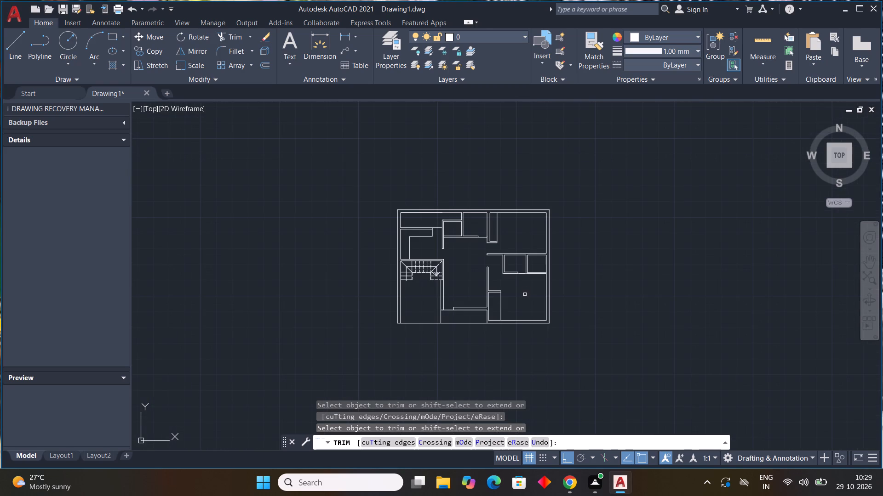
{"action": "key", "text": "Escape"}
{"action": "key", "text": "Escape"}
{"action": "key", "text": "Escape"}
{"action": "key", "text": "Escape"}
{"action": "key", "text": "Escape"}
Draw a horizontal line across the narrow compartment just south of the stub, between the partition and the new vertical line.
{"action": "scroll", "coordinate": [484, 287], "scroll_direction": "up", "scroll_amount": 3}
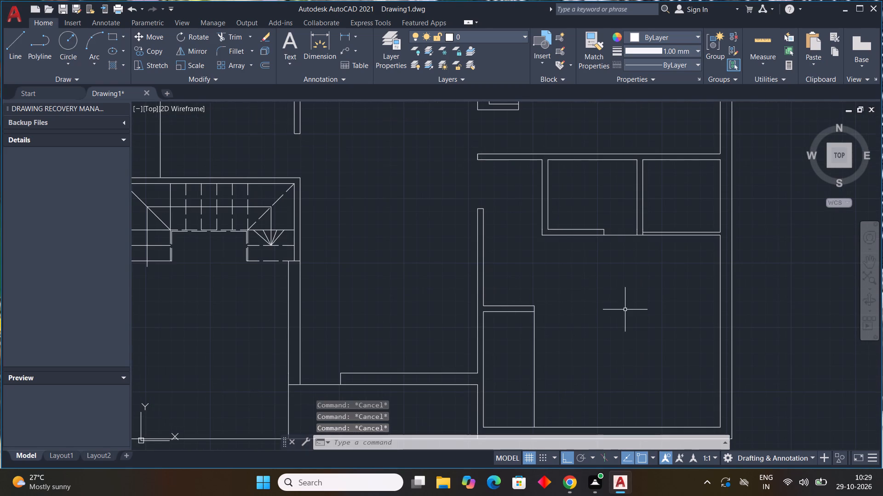
{"action": "key", "text": "l"}
{"action": "key", "text": "space"}
{"action": "scroll", "coordinate": [503, 318], "scroll_direction": "up", "scroll_amount": 4}
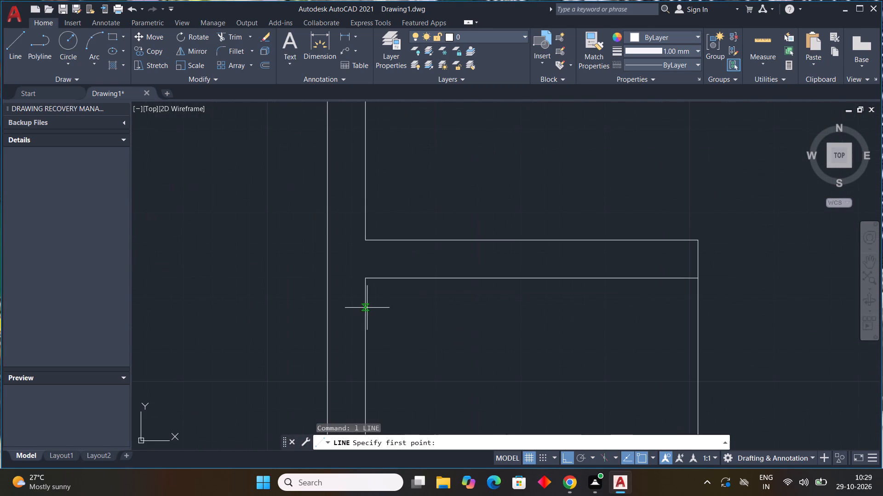
{"action": "left_click", "coordinate": [365, 307]}
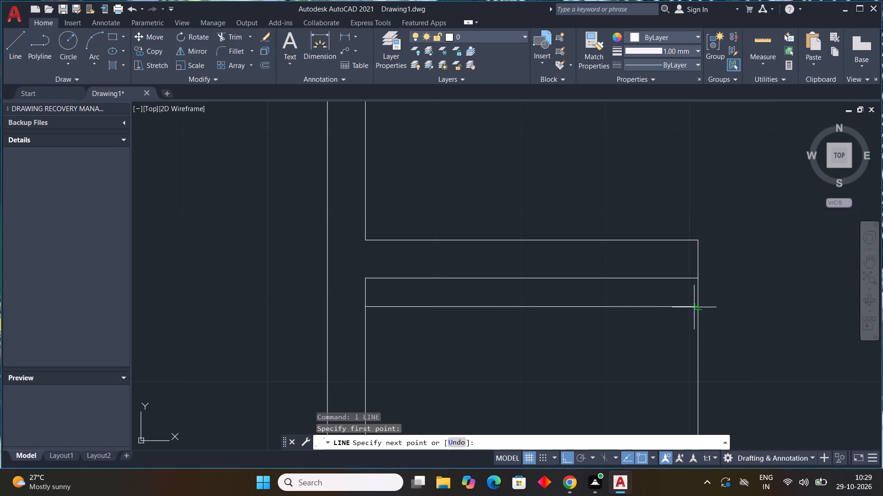
{"action": "left_click", "coordinate": [697, 307]}
{"action": "key", "text": "Escape"}
Copy the compartment's horizontal line southward five times at roughly even spacing, using its east endpoint as base point.
{"action": "left_click_drag", "start_coordinate": [612, 299], "coordinate": [596, 320]}
{"action": "left_click", "coordinate": [562, 357]}
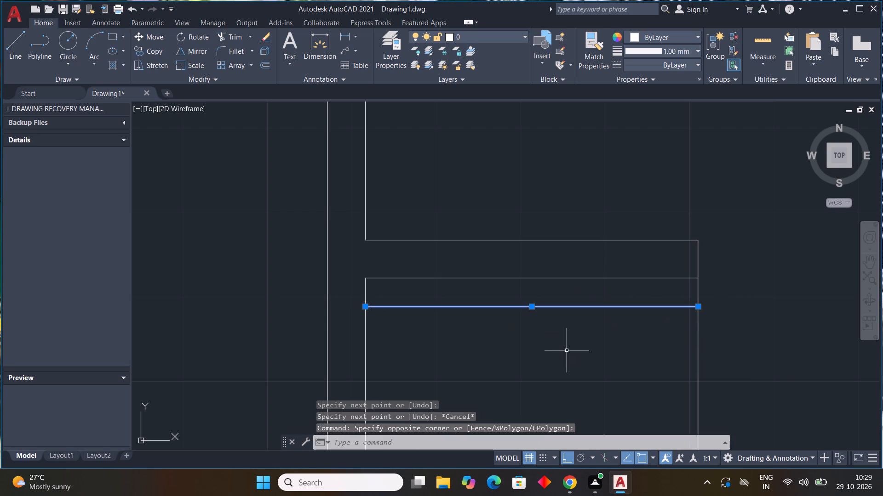
{"action": "key", "text": "c"}
{"action": "type", "text": "o"}
{"action": "key", "text": "space"}
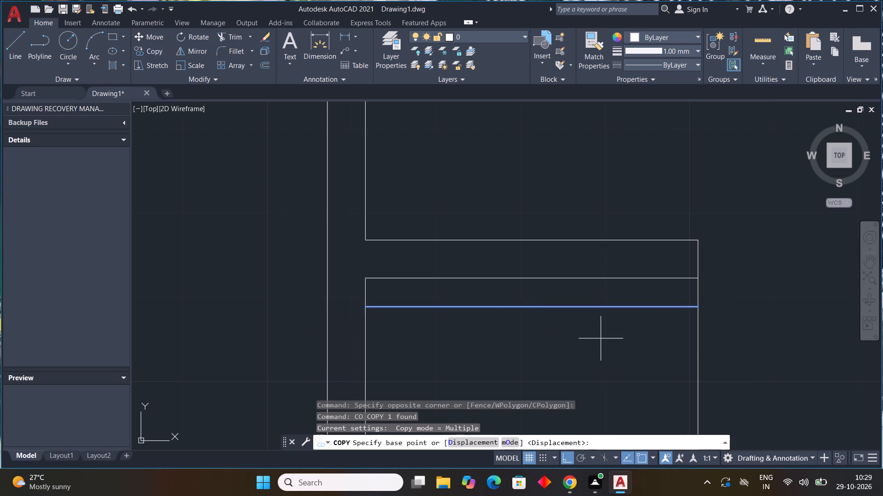
{"action": "scroll", "coordinate": [648, 328], "scroll_direction": "down", "scroll_amount": 3}
{"action": "middle_click_drag", "start_coordinate": [684, 336], "coordinate": [573, 289]}
{"action": "scroll", "coordinate": [573, 289], "scroll_direction": "up", "scroll_amount": 1}
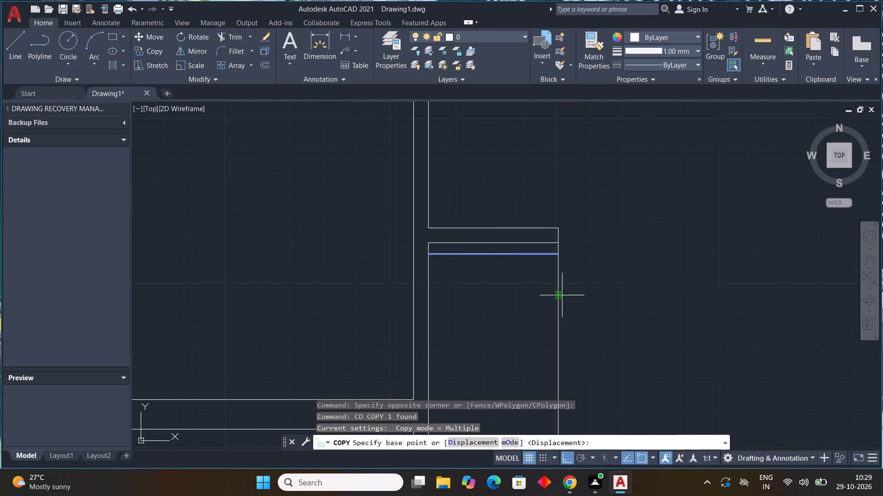
{"action": "middle_click_drag", "start_coordinate": [563, 296], "coordinate": [556, 257]}
{"action": "left_click", "coordinate": [550, 216]}
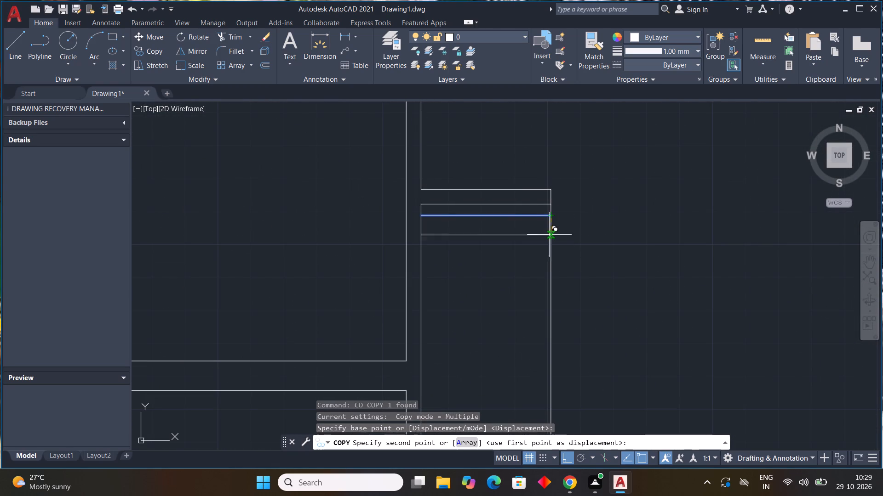
{"action": "left_click", "coordinate": [550, 233]}
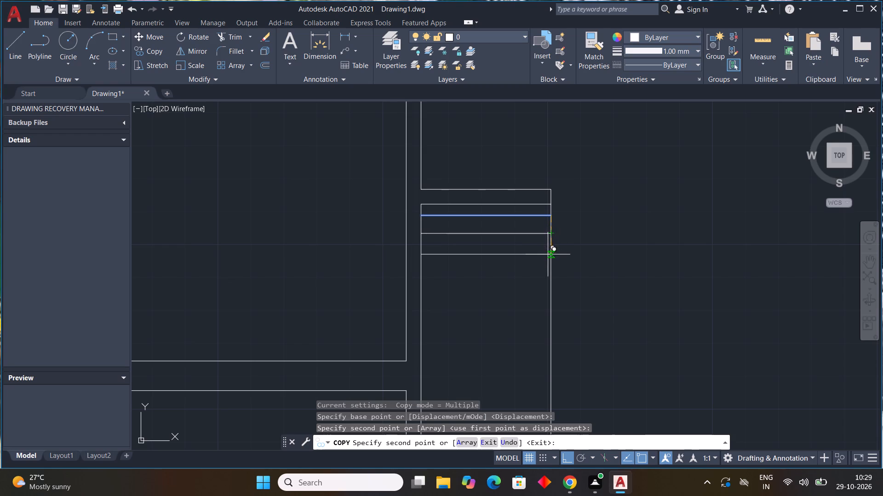
{"action": "left_click", "coordinate": [551, 249]}
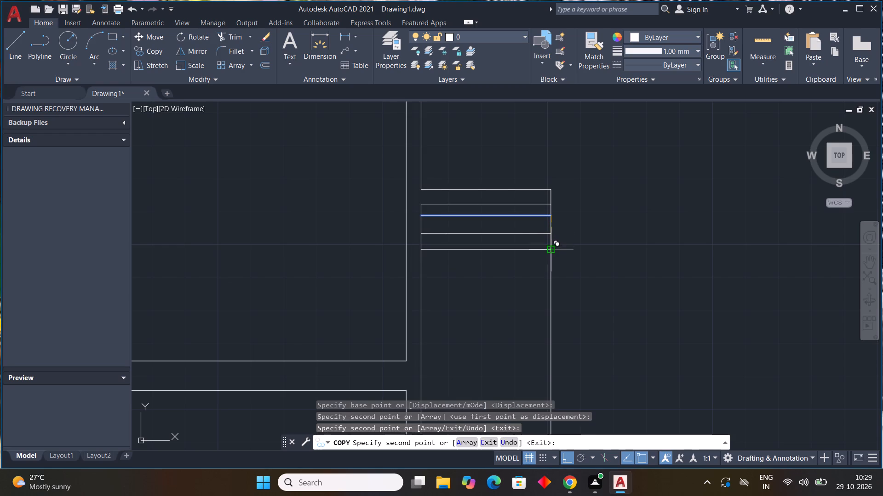
{"action": "left_click", "coordinate": [553, 266]}
{"action": "left_click", "coordinate": [552, 285]}
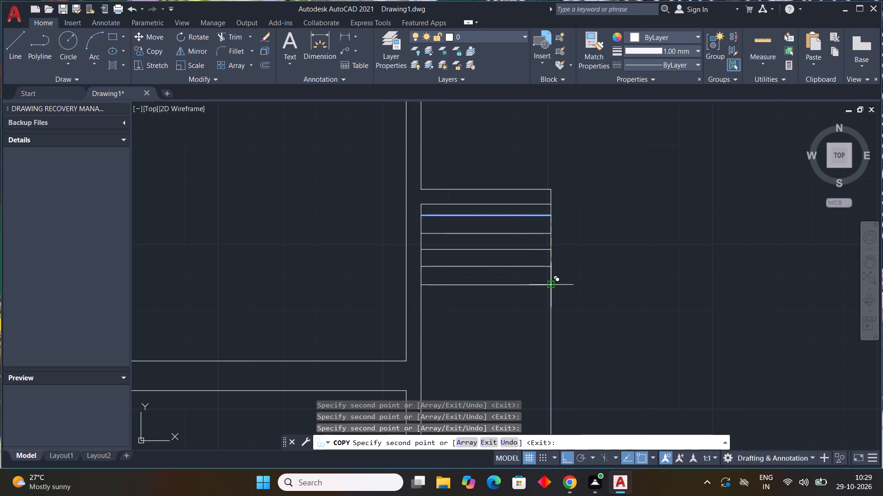
{"action": "left_click", "coordinate": [551, 303]}
Continue the evenly spaced line copies down the southeast compartment with ten more, ending just above the south wall's inner line.
{"action": "middle_click_drag", "start_coordinate": [562, 320], "coordinate": [577, 266]}
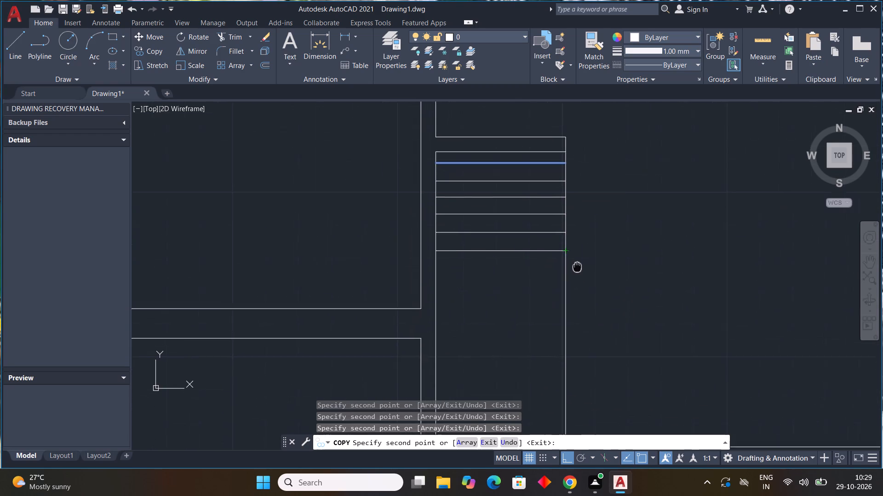
{"action": "middle_click_drag", "start_coordinate": [577, 266], "coordinate": [578, 254]}
{"action": "left_click", "coordinate": [569, 255]}
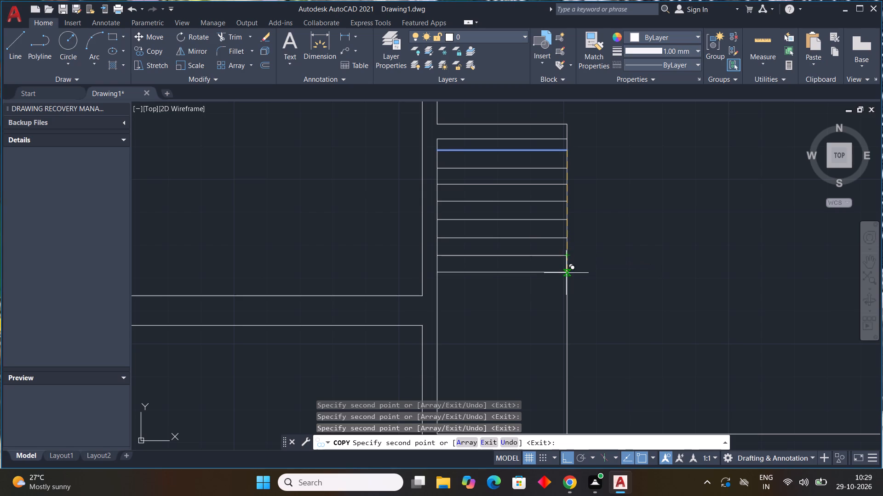
{"action": "left_click", "coordinate": [566, 276]}
{"action": "left_click", "coordinate": [565, 298]}
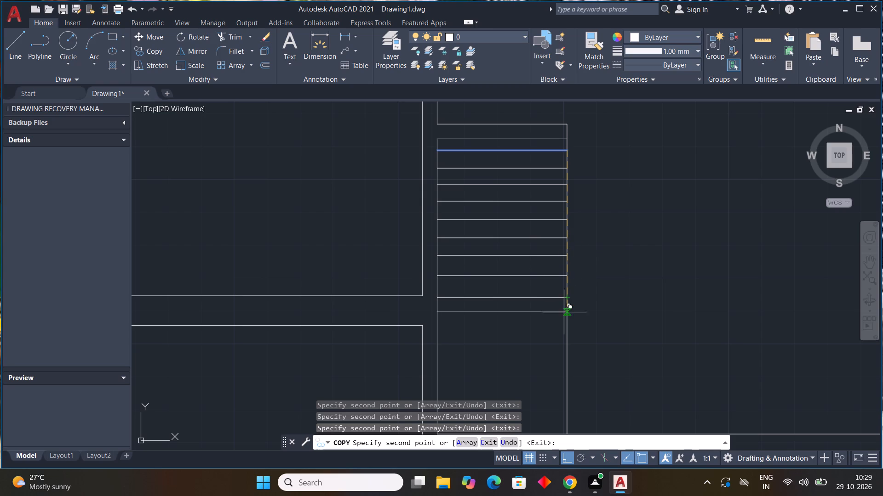
{"action": "left_click_drag", "start_coordinate": [563, 314], "coordinate": [563, 309]}
{"action": "middle_click_drag", "start_coordinate": [567, 301], "coordinate": [580, 238]}
{"action": "scroll", "coordinate": [580, 238], "scroll_direction": "down", "scroll_amount": 1}
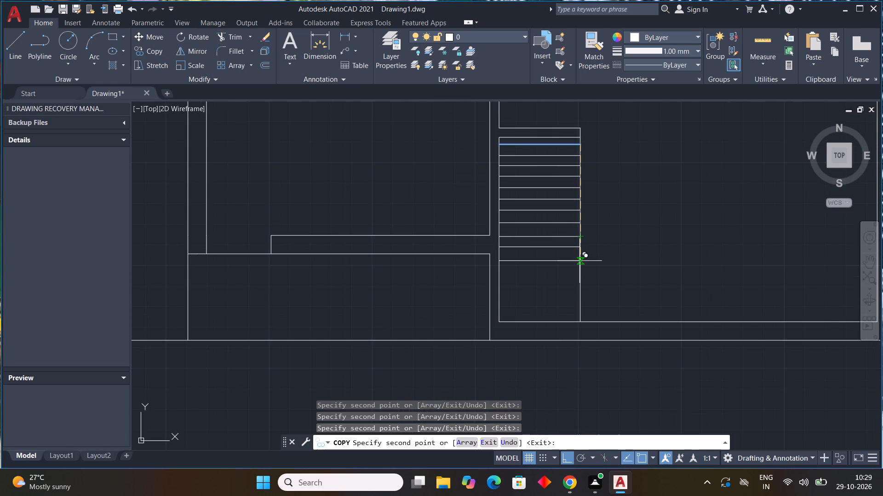
{"action": "left_click", "coordinate": [579, 261]}
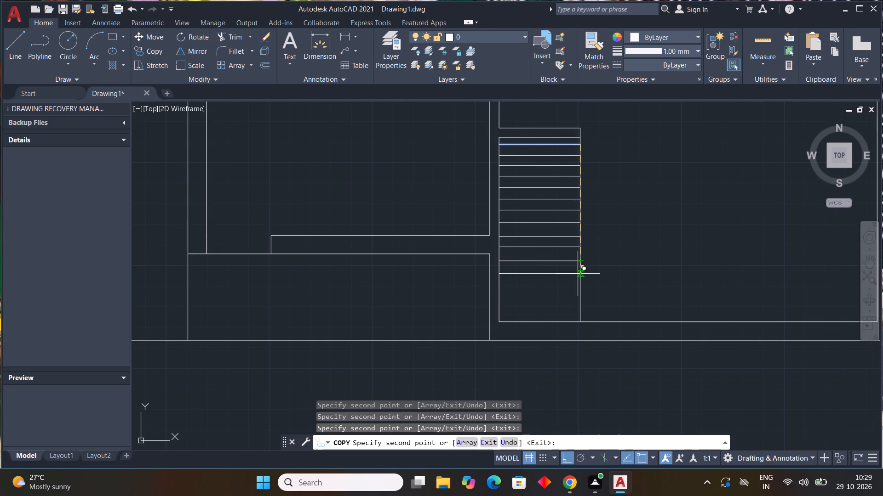
{"action": "left_click", "coordinate": [578, 274]}
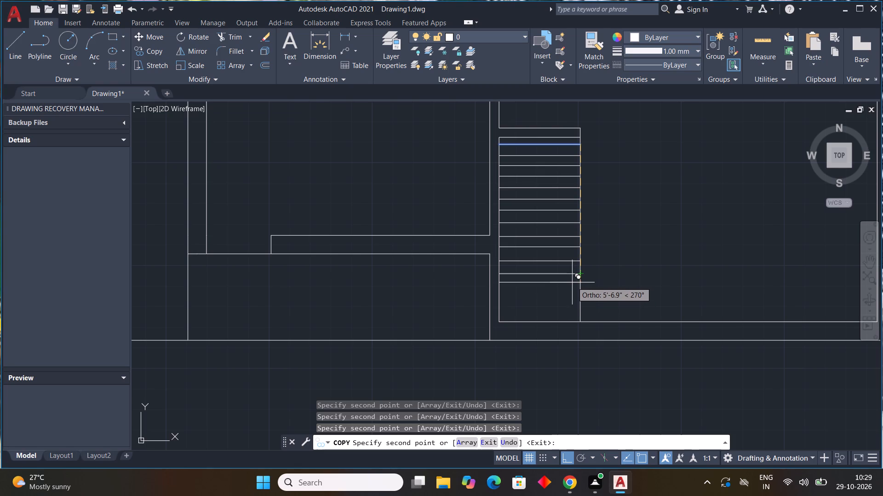
{"action": "left_click", "coordinate": [572, 284]}
{"action": "left_click", "coordinate": [573, 294]}
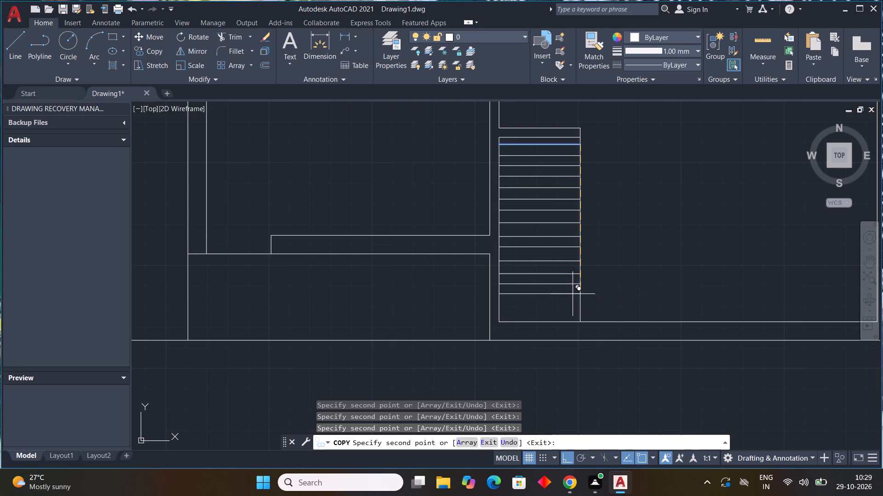
{"action": "left_click", "coordinate": [574, 302]}
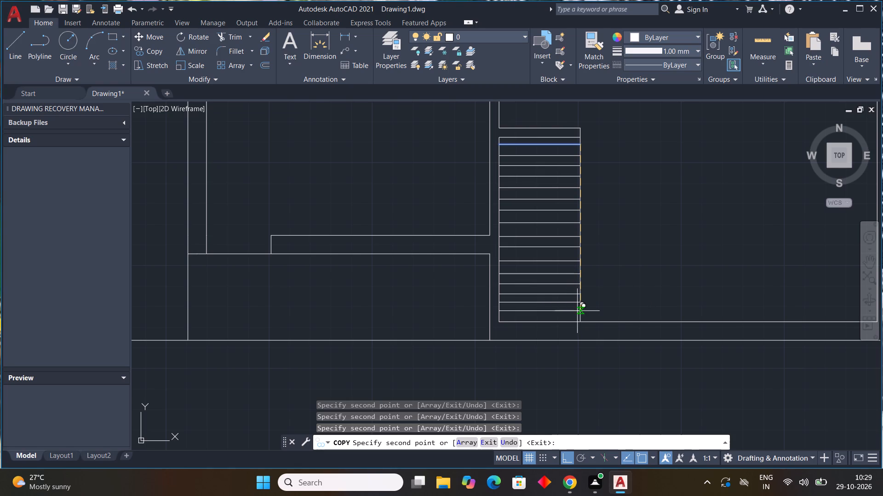
{"action": "left_click", "coordinate": [577, 311]}
{"action": "scroll", "coordinate": [625, 299], "scroll_direction": "down", "scroll_amount": 3}
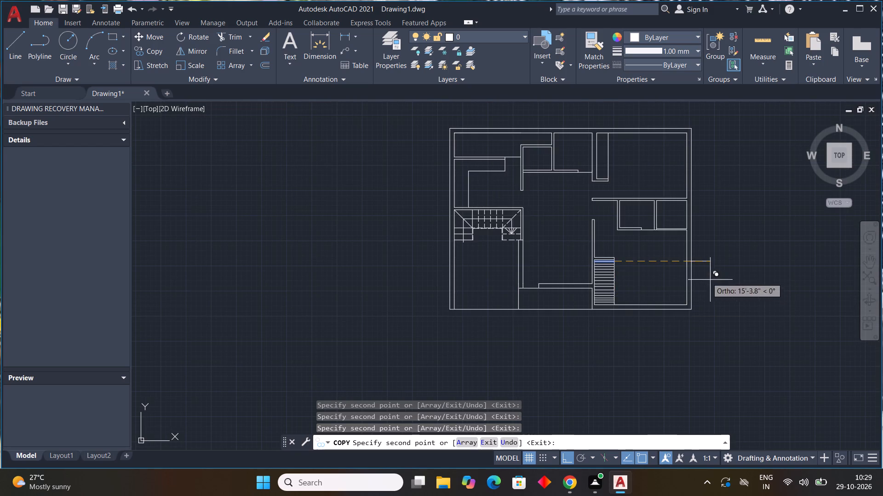
{"action": "key", "text": "Escape"}
Draw a horizontal line across the northeast room's narrow west compartment, just south of the north wall's inner line.
{"action": "scroll", "coordinate": [583, 235], "scroll_direction": "down", "scroll_amount": 1}
{"action": "middle_click_drag", "start_coordinate": [585, 238], "coordinate": [589, 277]}
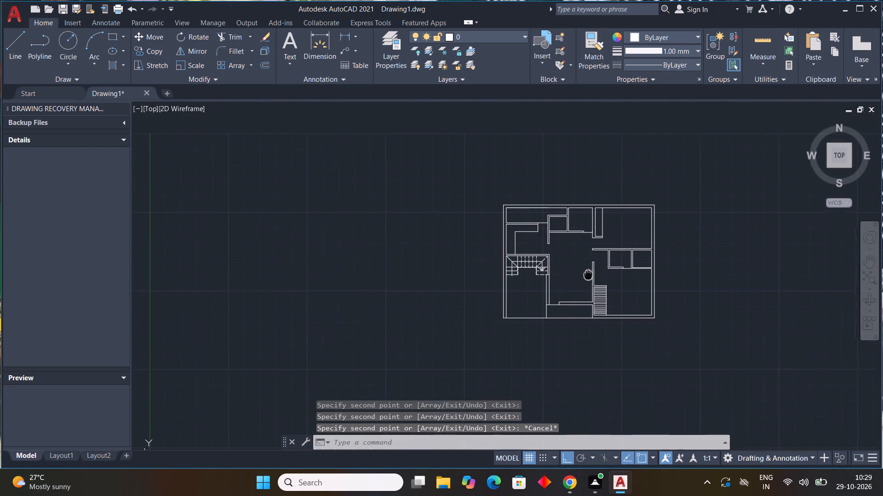
{"action": "middle_click_drag", "start_coordinate": [589, 277], "coordinate": [590, 314]}
{"action": "scroll", "coordinate": [602, 254], "scroll_direction": "up", "scroll_amount": 3}
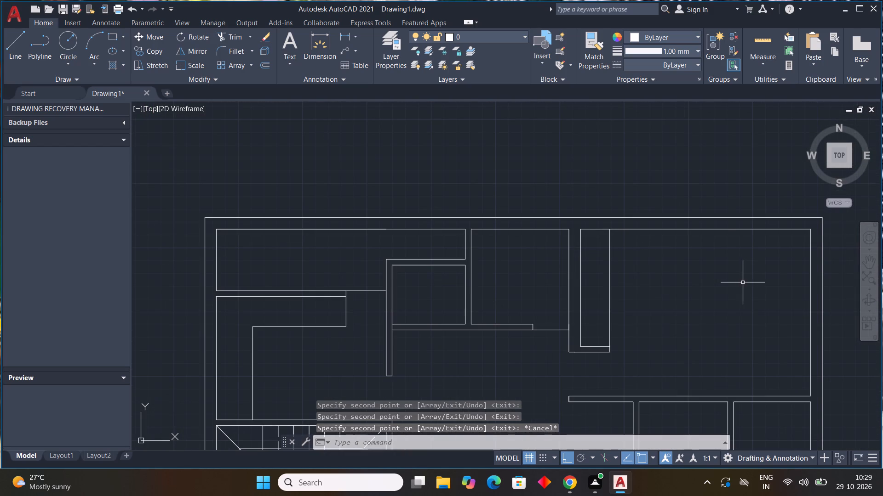
{"action": "key", "text": "l"}
{"action": "key", "text": "space"}
{"action": "middle_click_drag", "start_coordinate": [717, 280], "coordinate": [708, 351]}
{"action": "scroll", "coordinate": [708, 351], "scroll_direction": "up", "scroll_amount": 1}
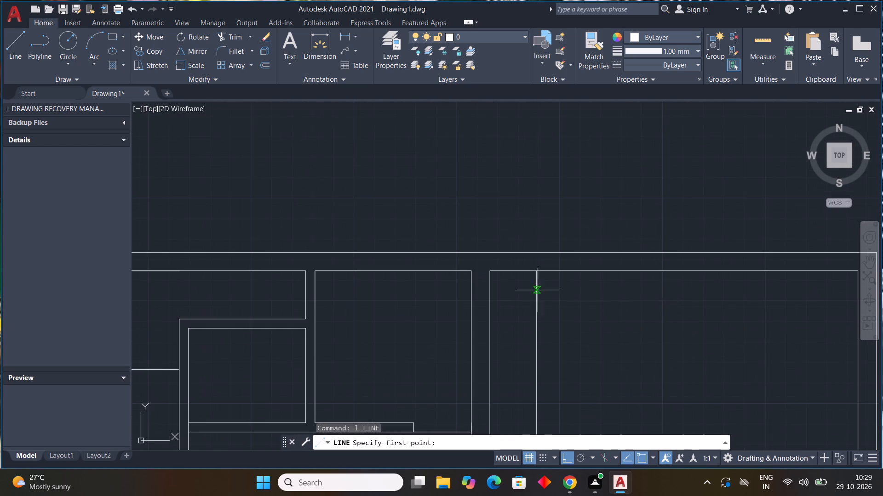
{"action": "scroll", "coordinate": [525, 287], "scroll_direction": "up", "scroll_amount": 2}
{"action": "middle_click_drag", "start_coordinate": [542, 289], "coordinate": [576, 309]}
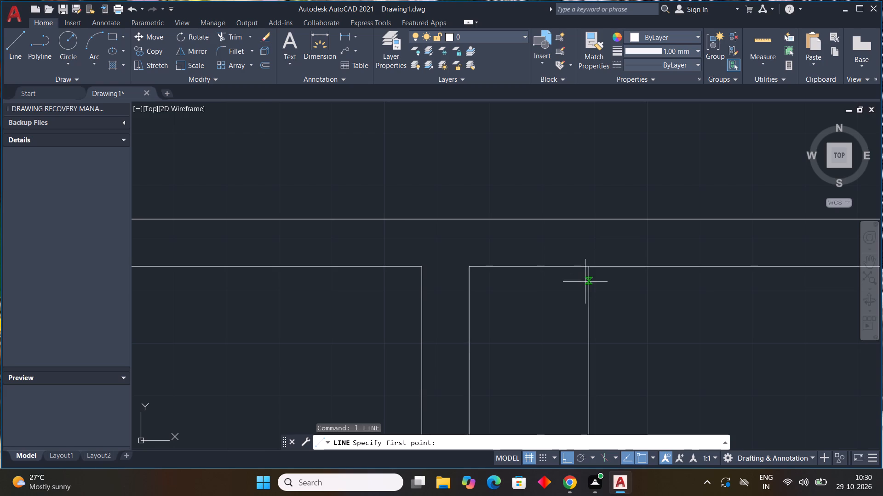
{"action": "scroll", "coordinate": [585, 283], "scroll_direction": "up", "scroll_amount": 1}
{"action": "left_click", "coordinate": [593, 273]}
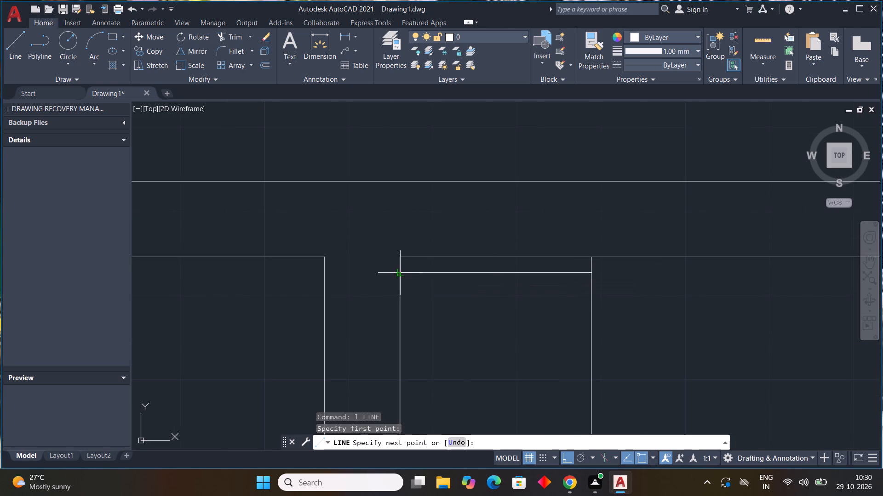
{"action": "left_click", "coordinate": [399, 275]}
{"action": "key", "text": "Escape"}
{"action": "key", "text": "Escape"}
Copy the northeast compartment's new horizontal line southward six times at roughly even spacing, based on its east endpoint.
{"action": "left_click_drag", "start_coordinate": [518, 264], "coordinate": [513, 271]}
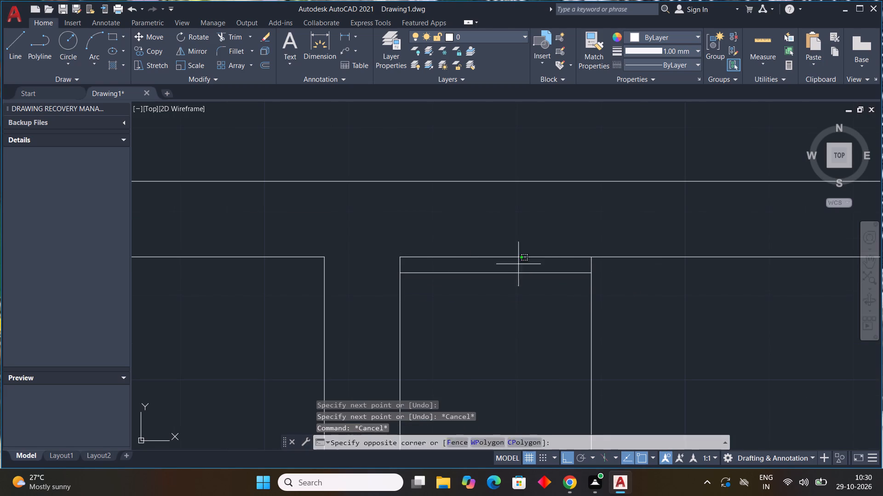
{"action": "left_click_drag", "start_coordinate": [513, 271], "coordinate": [482, 305]}
{"action": "key", "text": "c"}
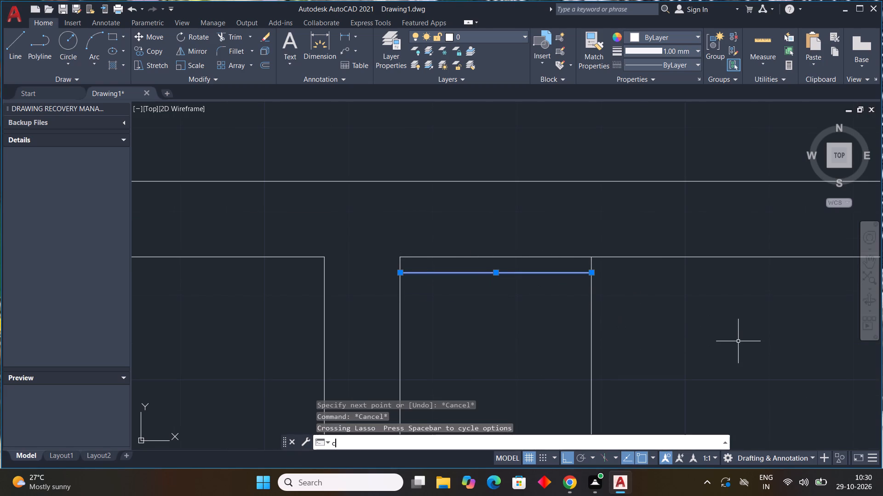
{"action": "key", "text": "o"}
{"action": "key", "text": "space"}
{"action": "left_click", "coordinate": [590, 272]}
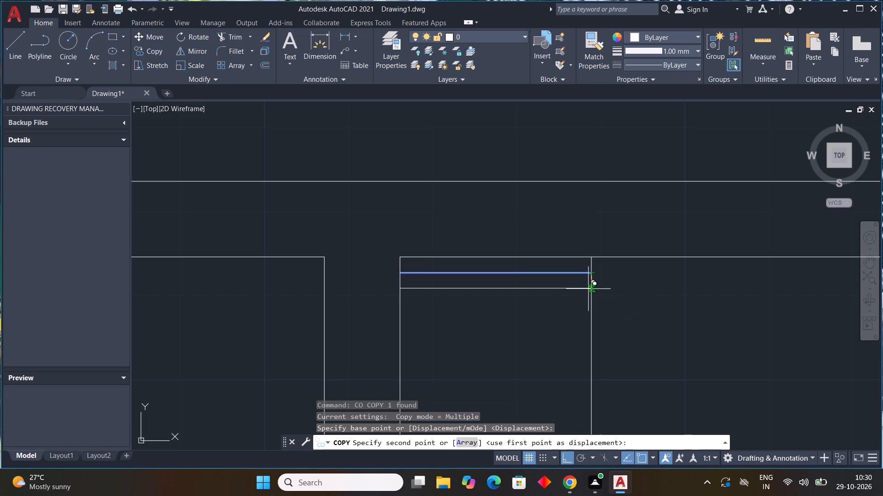
{"action": "left_click", "coordinate": [588, 293]}
{"action": "left_click", "coordinate": [588, 317]}
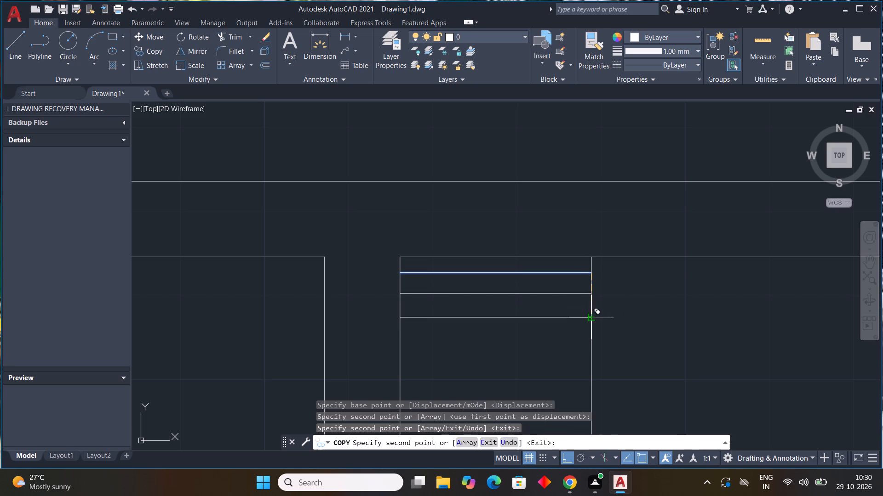
{"action": "left_click", "coordinate": [589, 341]}
{"action": "scroll", "coordinate": [585, 345], "scroll_direction": "down", "scroll_amount": 1}
{"action": "middle_click_drag", "start_coordinate": [586, 344], "coordinate": [598, 280]}
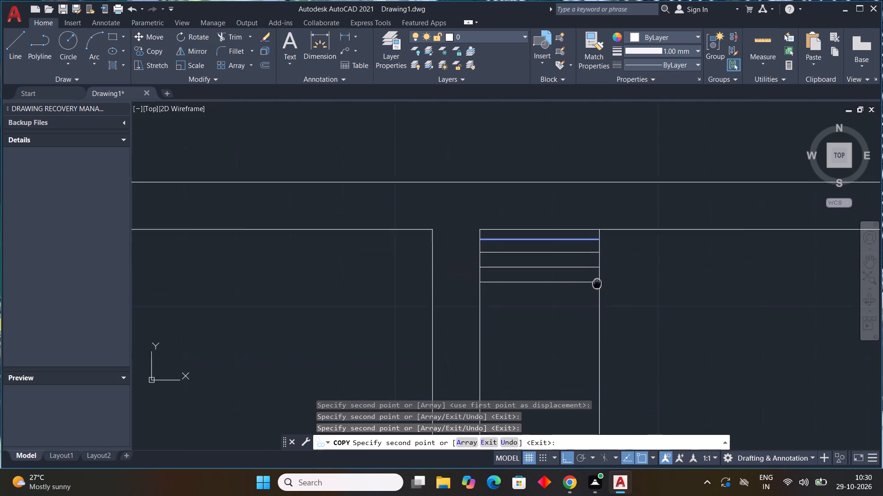
{"action": "middle_click_drag", "start_coordinate": [598, 280], "coordinate": [608, 234]}
{"action": "scroll", "coordinate": [608, 243], "scroll_direction": "up", "scroll_amount": 1}
{"action": "left_click", "coordinate": [608, 248]}
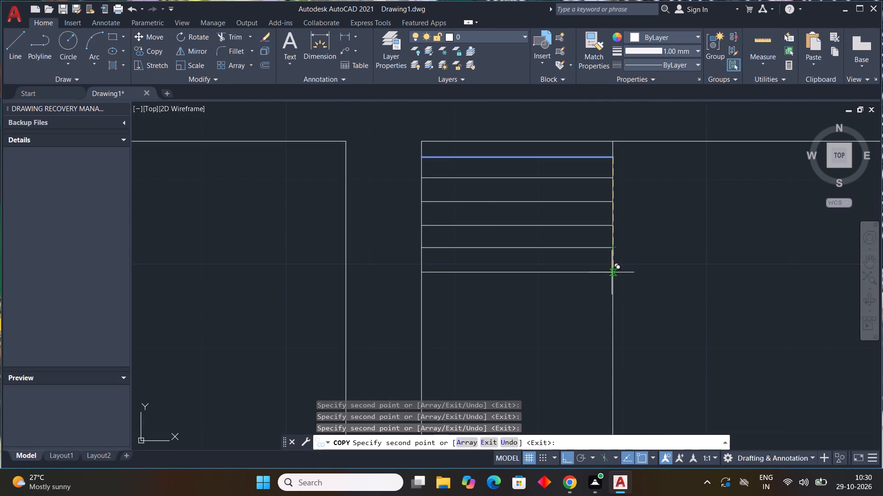
{"action": "left_click", "coordinate": [613, 271]}
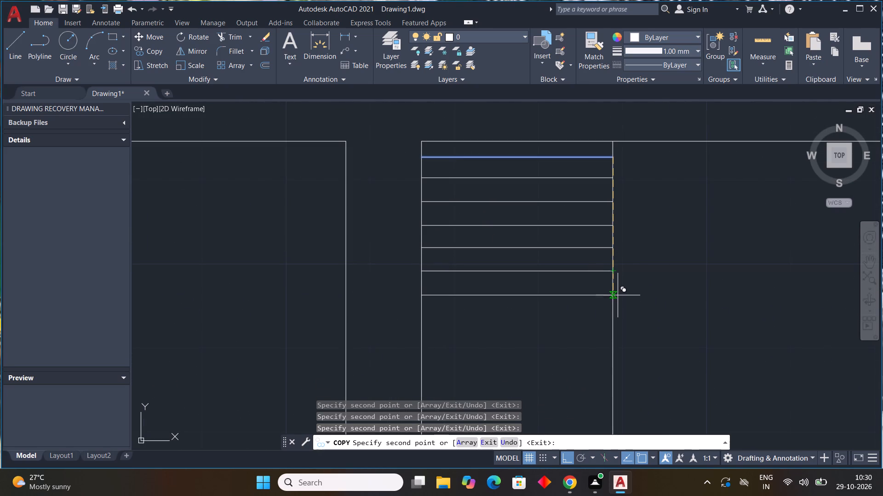
{"action": "left_click", "coordinate": [618, 295]}
Continue copying the northeast compartment's horizontal line southward with seven more copies at roughly even spacing.
{"action": "middle_click_drag", "start_coordinate": [617, 325], "coordinate": [618, 218]}
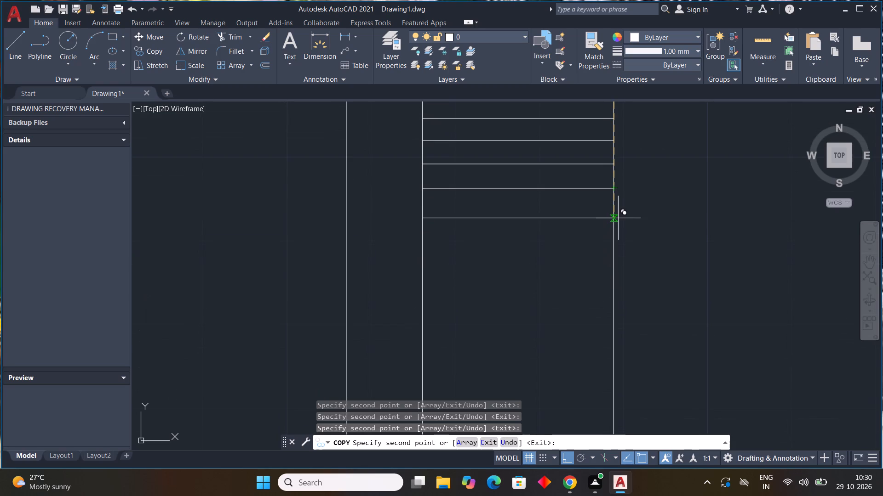
{"action": "left_click", "coordinate": [619, 212]}
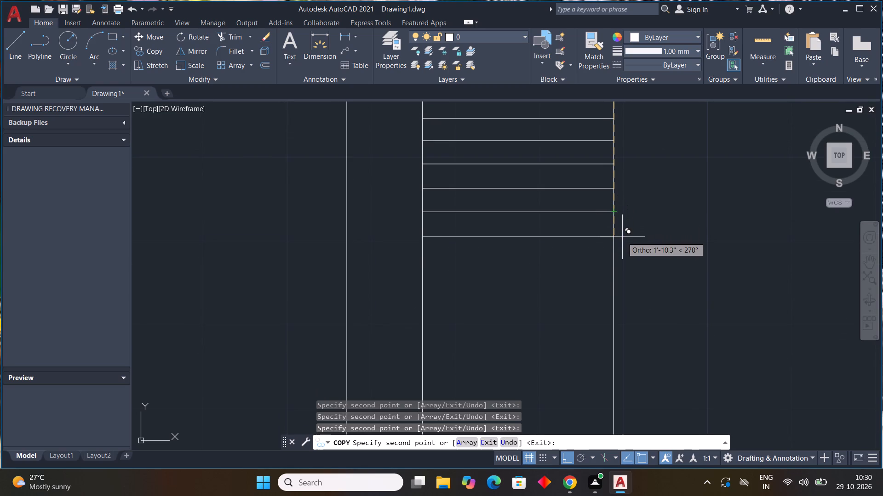
{"action": "left_click", "coordinate": [622, 237]}
{"action": "left_click", "coordinate": [620, 261]}
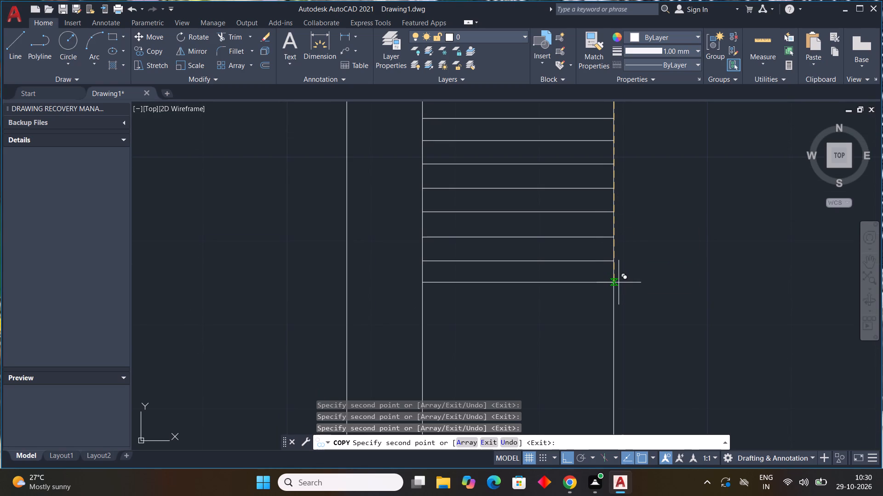
{"action": "left_click", "coordinate": [619, 282]}
{"action": "left_click", "coordinate": [616, 306]}
{"action": "middle_click_drag", "start_coordinate": [618, 313], "coordinate": [613, 298]}
{"action": "scroll", "coordinate": [614, 304], "scroll_direction": "down", "scroll_amount": 1}
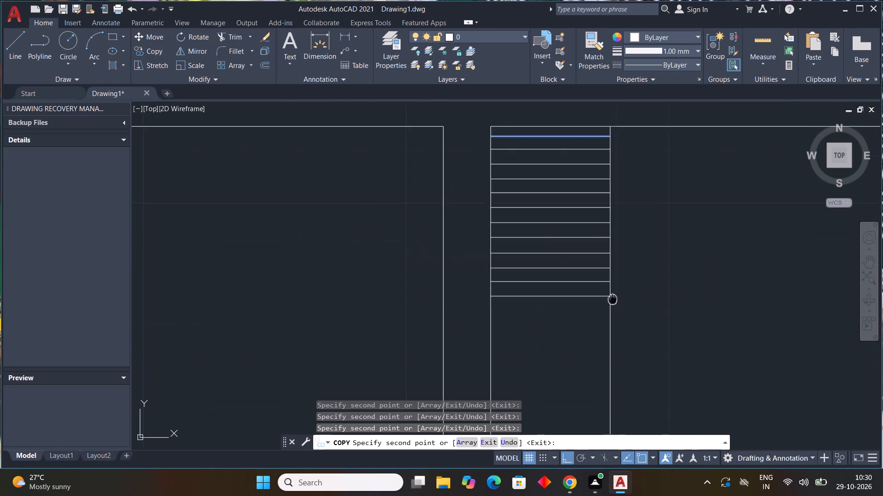
{"action": "middle_click_drag", "start_coordinate": [613, 298], "coordinate": [611, 248]}
{"action": "scroll", "coordinate": [612, 262], "scroll_direction": "down", "scroll_amount": 2}
{"action": "left_click", "coordinate": [611, 254]}
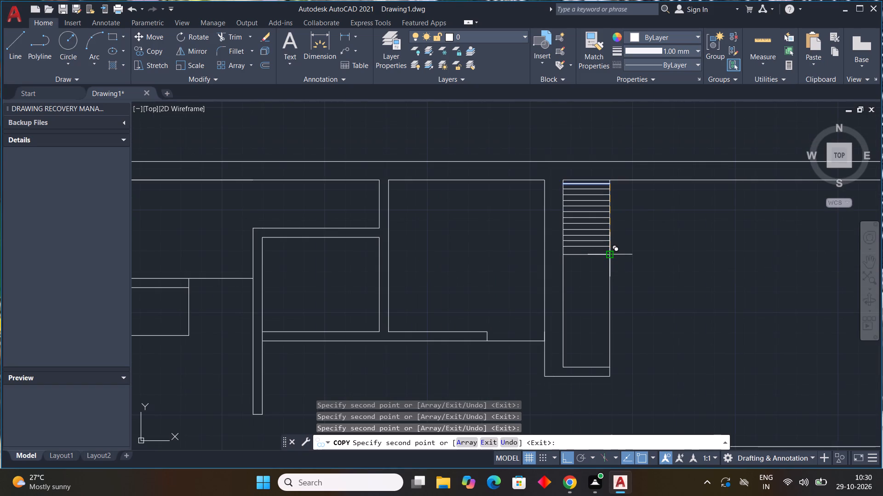
{"action": "left_click", "coordinate": [606, 262]}
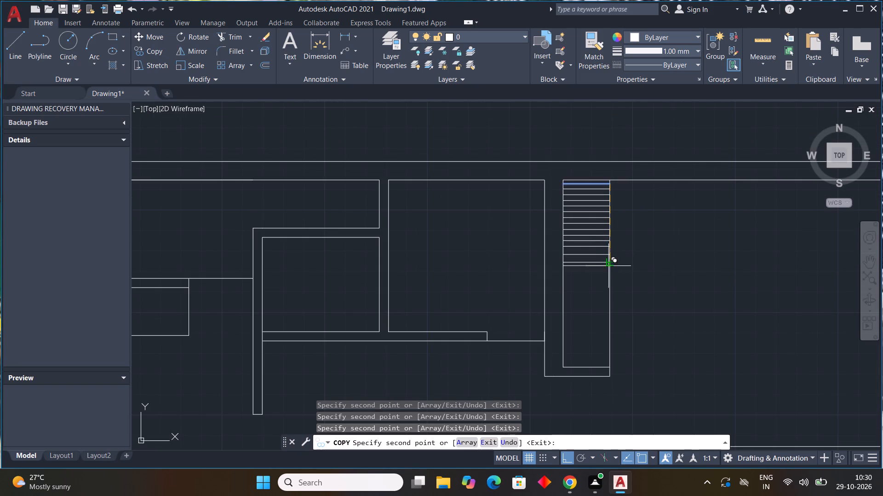
Add ten more roughly evenly spaced copies of the line down the lower part of the northeast compartment.
{"action": "scroll", "coordinate": [604, 270], "scroll_direction": "up", "scroll_amount": 2}
{"action": "left_click", "coordinate": [604, 270]}
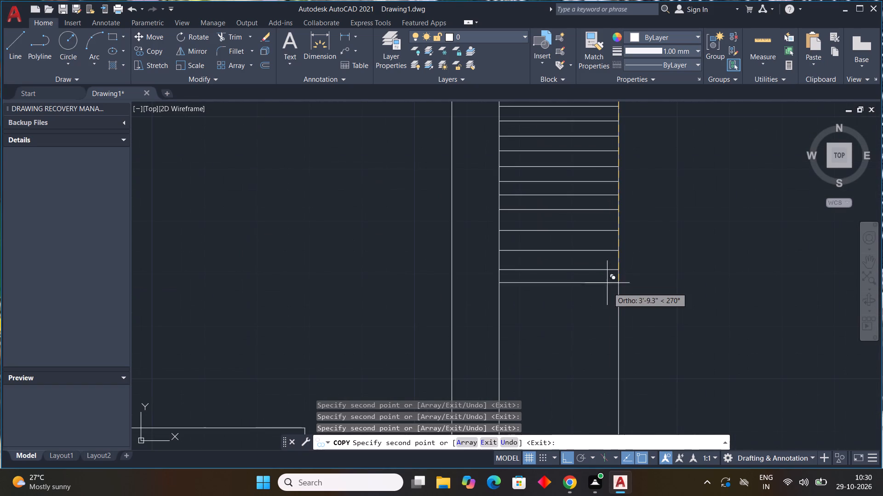
{"action": "left_click", "coordinate": [607, 287]}
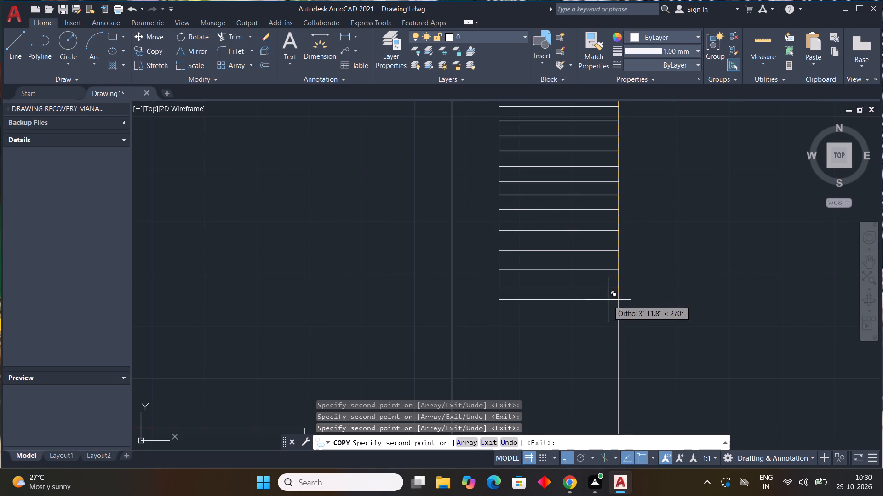
{"action": "left_click", "coordinate": [608, 302]}
{"action": "scroll", "coordinate": [608, 302], "scroll_direction": "down", "scroll_amount": 2}
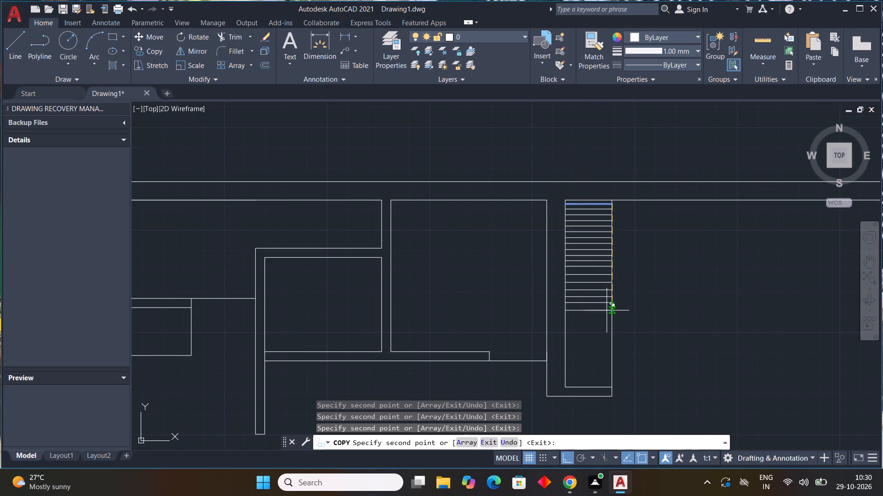
{"action": "left_click", "coordinate": [606, 310]}
{"action": "left_click", "coordinate": [606, 318]}
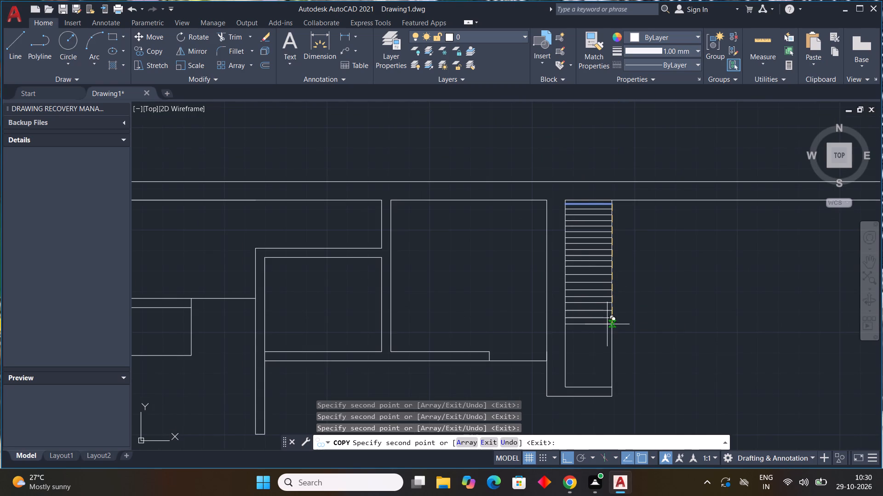
{"action": "left_click", "coordinate": [607, 324]}
{"action": "left_click", "coordinate": [608, 332]}
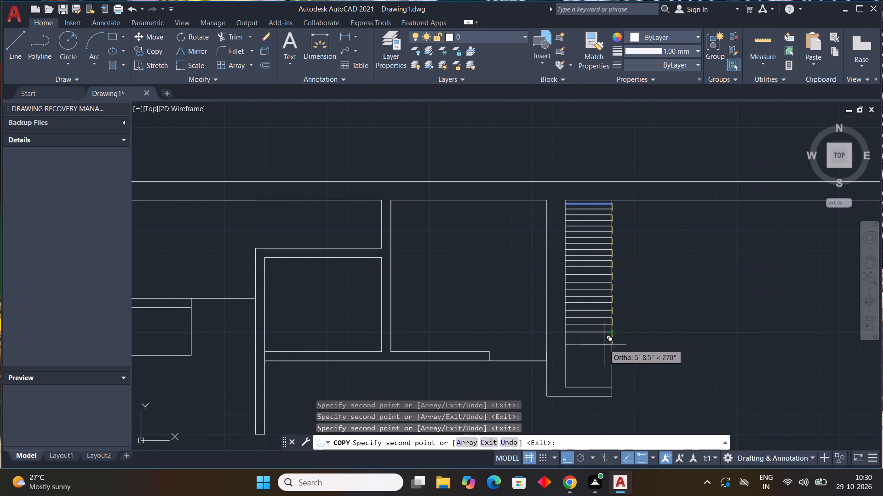
{"action": "left_click", "coordinate": [605, 339]}
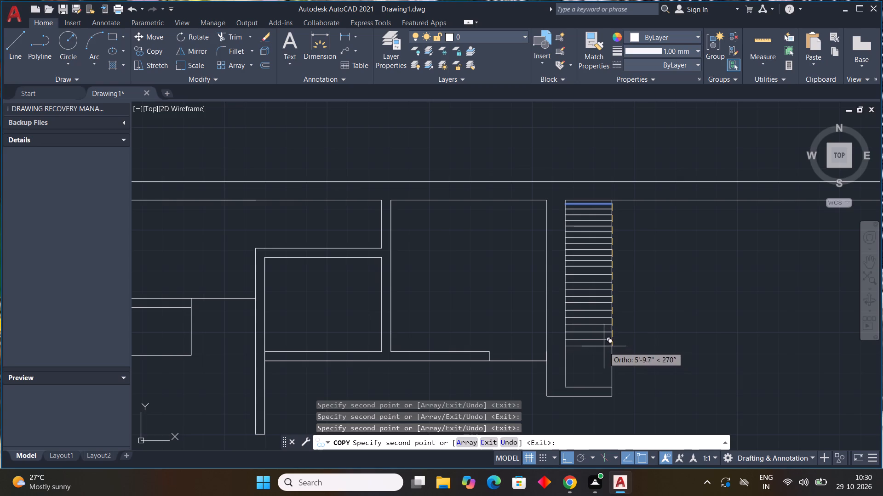
{"action": "left_click", "coordinate": [604, 346]}
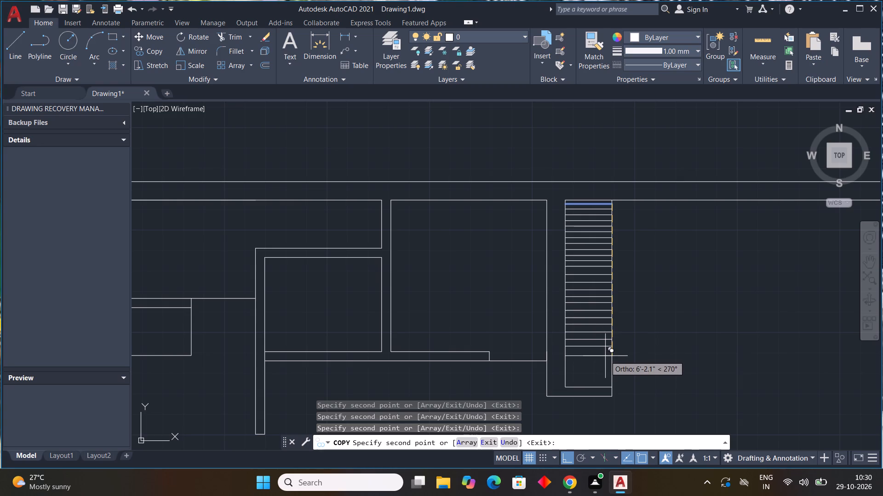
{"action": "left_click", "coordinate": [605, 356]}
Place the last four line copies in the northeast compartment, ending just above its south inner line, and end the copying.
{"action": "scroll", "coordinate": [610, 372], "scroll_direction": "up", "scroll_amount": 3}
{"action": "scroll", "coordinate": [608, 359], "scroll_direction": "down", "scroll_amount": 1}
{"action": "middle_click_drag", "start_coordinate": [605, 344], "coordinate": [603, 293]}
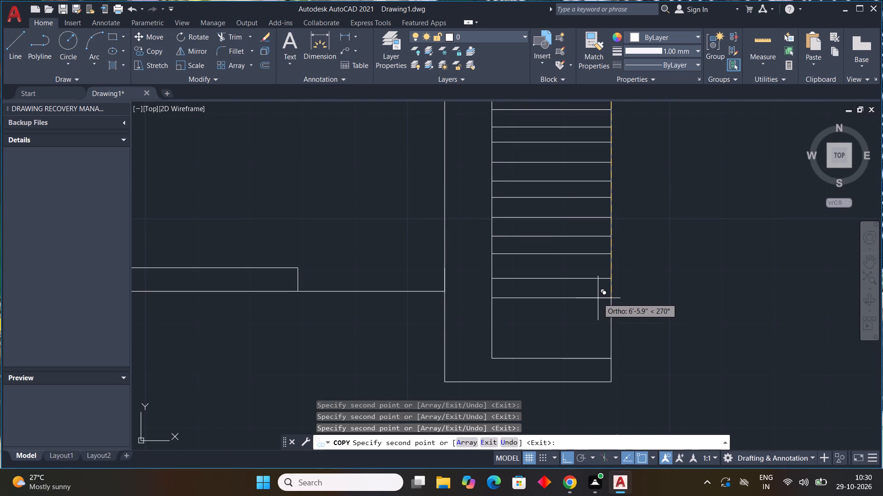
{"action": "left_click", "coordinate": [598, 297]}
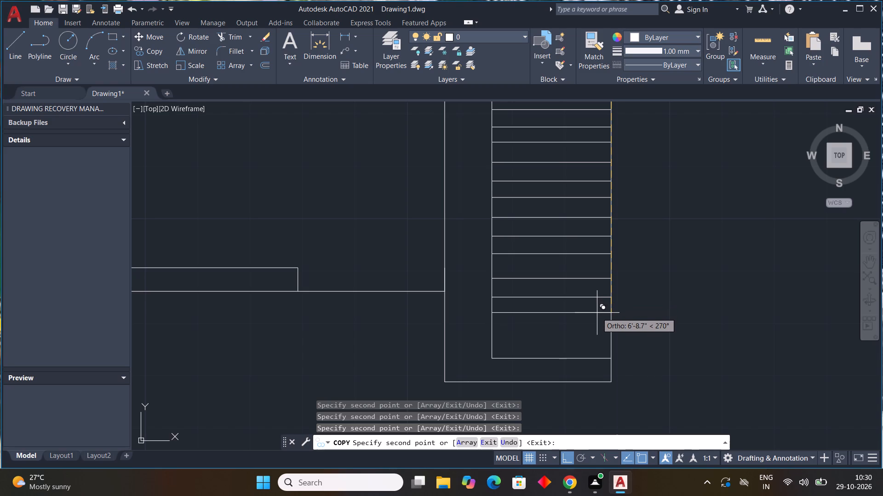
{"action": "left_click", "coordinate": [597, 315]}
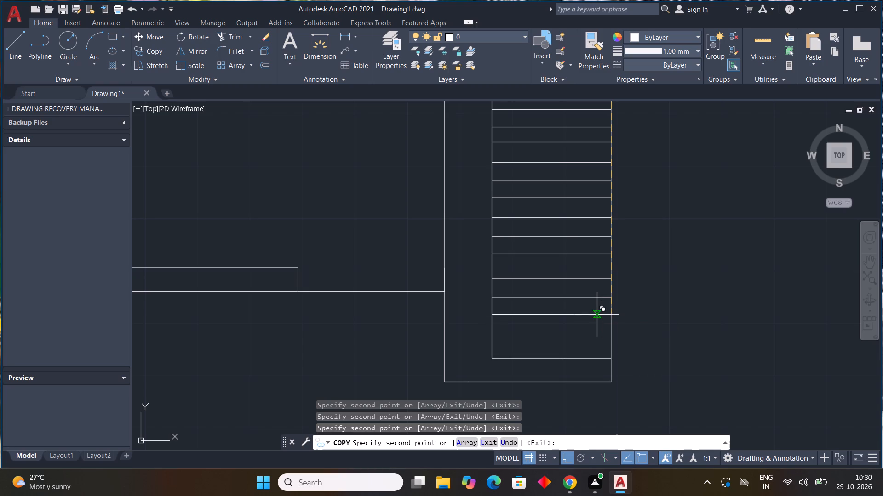
{"action": "left_click", "coordinate": [597, 331]}
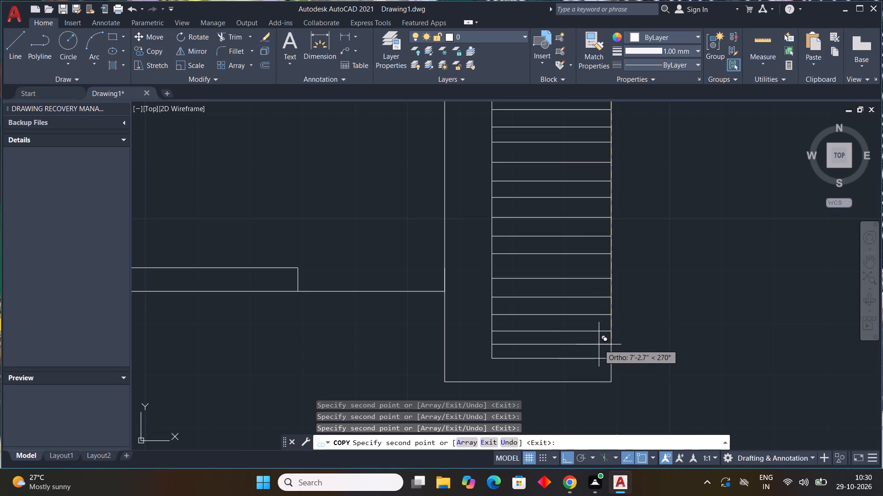
{"action": "left_click", "coordinate": [599, 345]}
{"action": "key", "text": "Escape"}
{"action": "key", "text": "Escape"}
{"action": "key", "text": "Escape"}
{"action": "key", "text": "Escape"}
{"action": "key", "text": "Escape"}
{"action": "key", "text": "Escape"}
{"action": "key", "text": "Escape"}
{"action": "key", "text": "Escape"}
{"action": "key", "text": "Escape"}
{"action": "key", "text": "Escape"}
{"action": "key", "text": "Escape"}
{"action": "key", "text": "Escape"}
{"action": "key", "text": "Escape"}
{"action": "key", "text": "Escape"}
{"action": "key", "text": "Escape"}
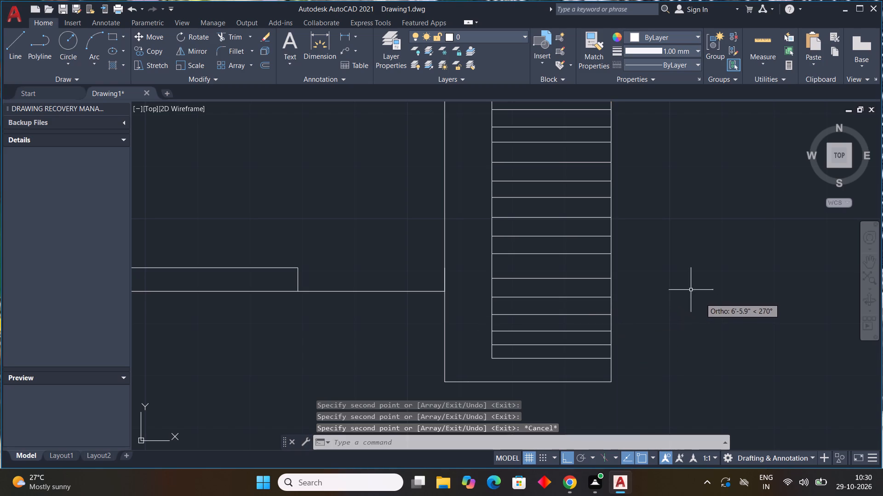
{"action": "scroll", "coordinate": [699, 268], "scroll_direction": "down", "scroll_amount": 4}
{"action": "key", "text": "Escape"}
{"action": "key", "text": "Escape"}
{"action": "key", "text": "Escape"}
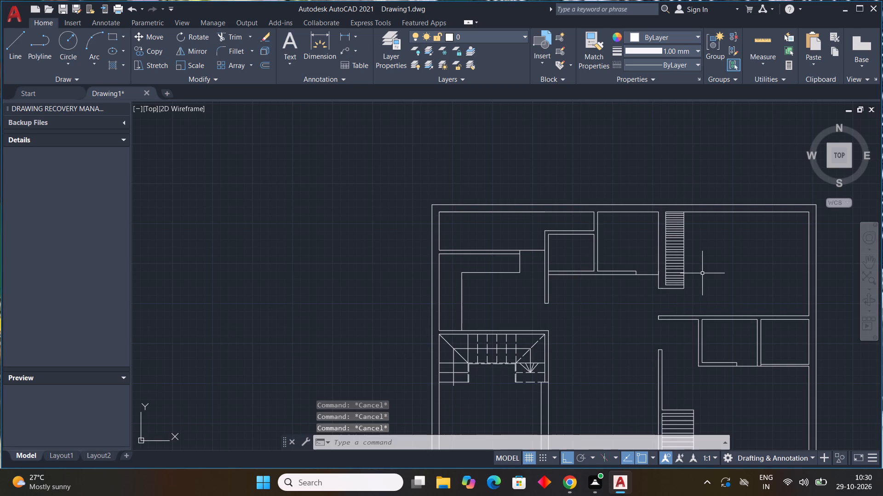
Draw a narrow vertical rectangle over the middle lines of the northeast compartment, slightly east of its centreline.
{"action": "key", "text": "r"}
{"action": "key", "text": "e"}
{"action": "key", "text": "c"}
{"action": "key", "text": "space"}
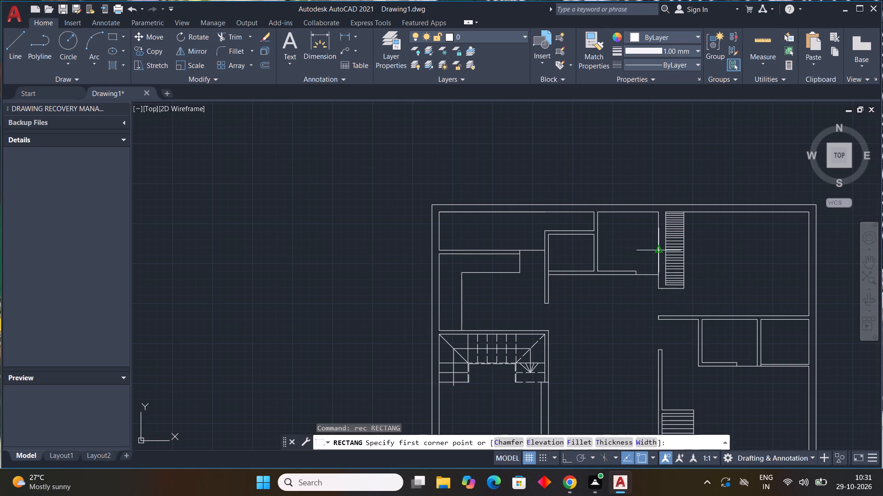
{"action": "scroll", "coordinate": [654, 248], "scroll_direction": "up", "scroll_amount": 1}
{"action": "middle_click_drag", "start_coordinate": [677, 226], "coordinate": [579, 226]}
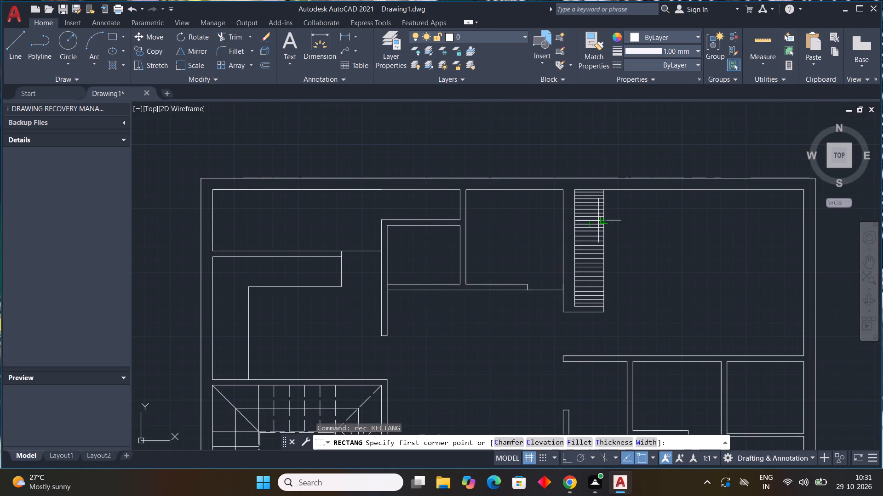
{"action": "scroll", "coordinate": [594, 221], "scroll_direction": "up", "scroll_amount": 2}
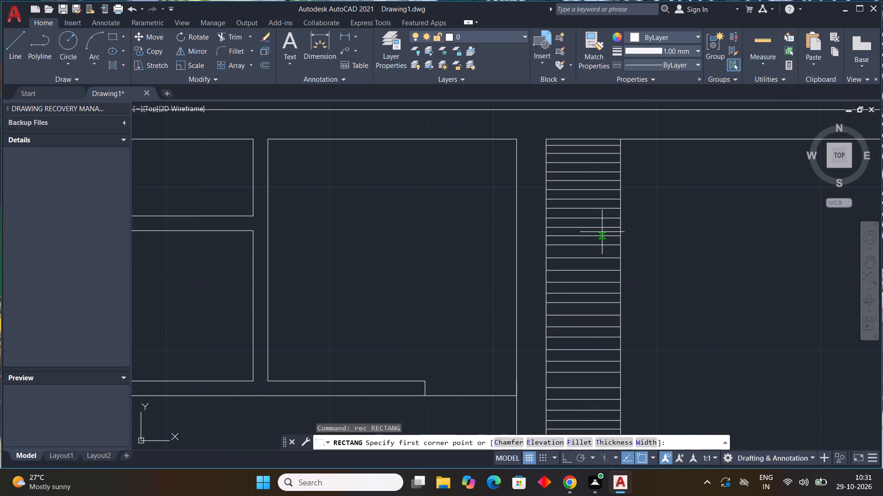
{"action": "left_click", "coordinate": [601, 238]}
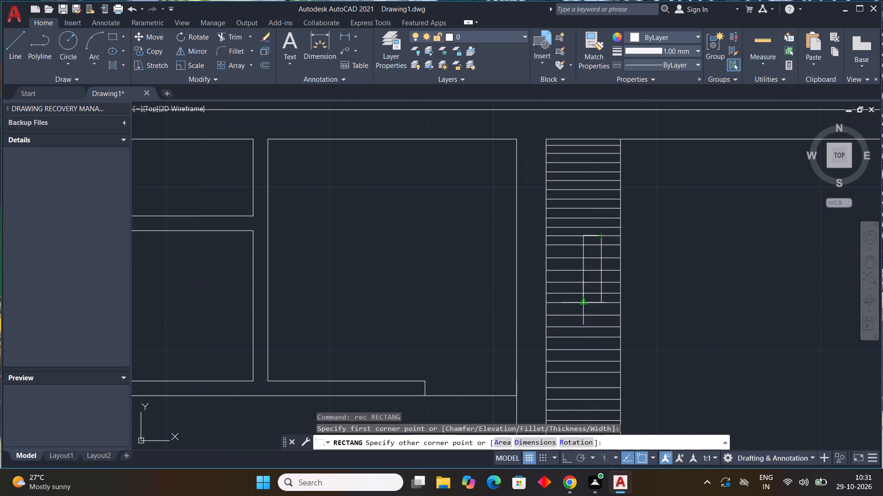
{"action": "middle_click_drag", "start_coordinate": [585, 315], "coordinate": [548, 236]}
{"action": "scroll", "coordinate": [548, 235], "scroll_direction": "down", "scroll_amount": 1}
{"action": "scroll", "coordinate": [542, 254], "scroll_direction": "up", "scroll_amount": 1}
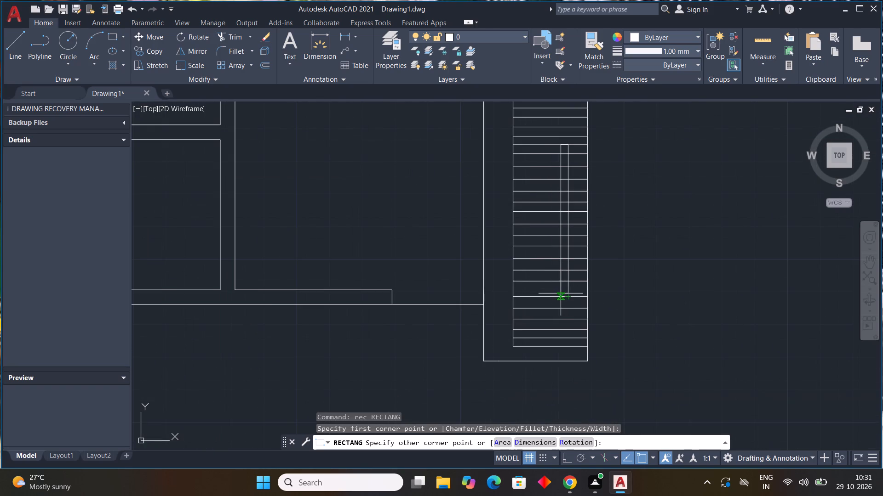
{"action": "scroll", "coordinate": [556, 283], "scroll_direction": "down", "scroll_amount": 1}
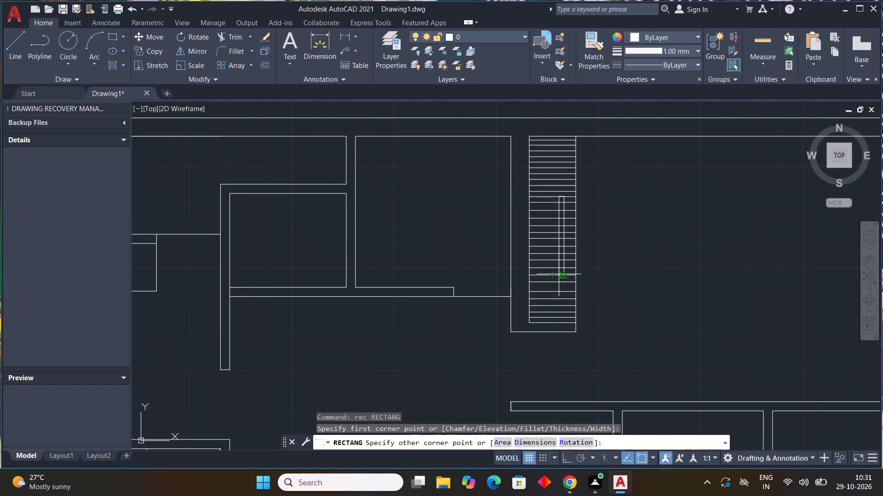
{"action": "scroll", "coordinate": [559, 274], "scroll_direction": "up", "scroll_amount": 1}
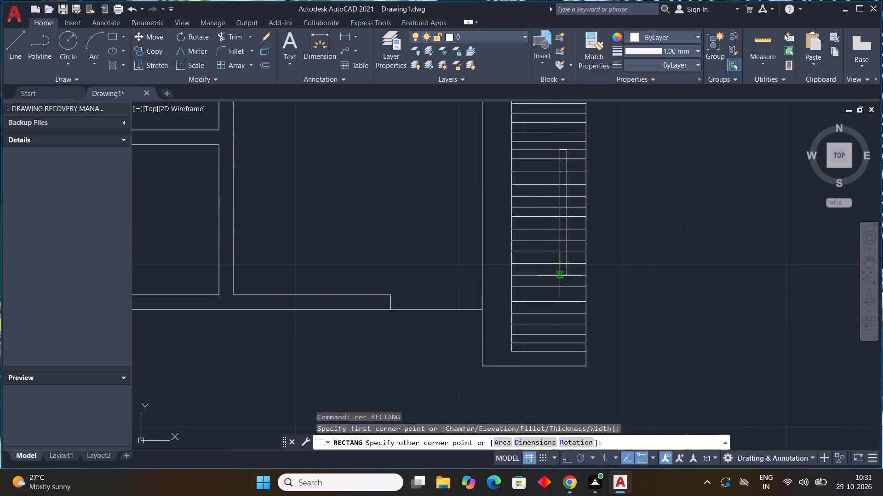
{"action": "left_click", "coordinate": [560, 276]}
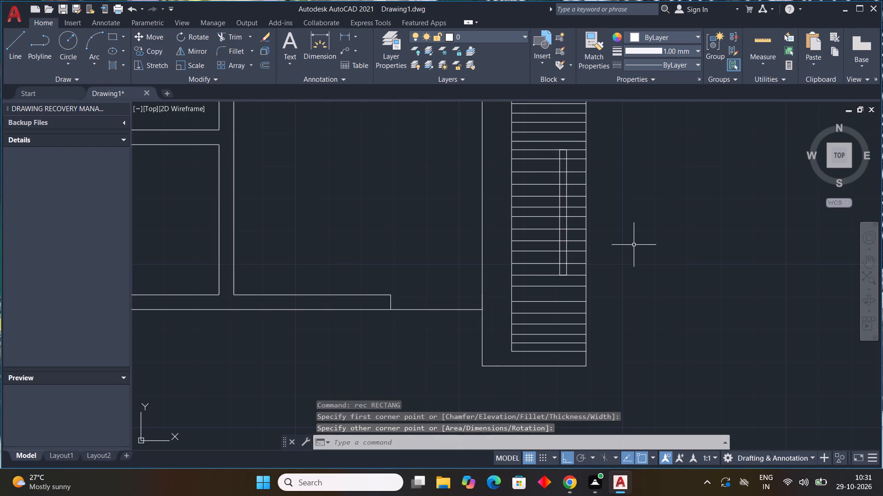
{"action": "key", "text": "Escape"}
{"action": "key", "text": "Escape"}
{"action": "key", "text": "Escape"}
{"action": "key", "text": "Escape"}
{"action": "key", "text": "Escape"}
{"action": "key", "text": "Escape"}
{"action": "key", "text": "Escape"}
{"action": "key", "text": "Escape"}
{"action": "key", "text": "Escape"}
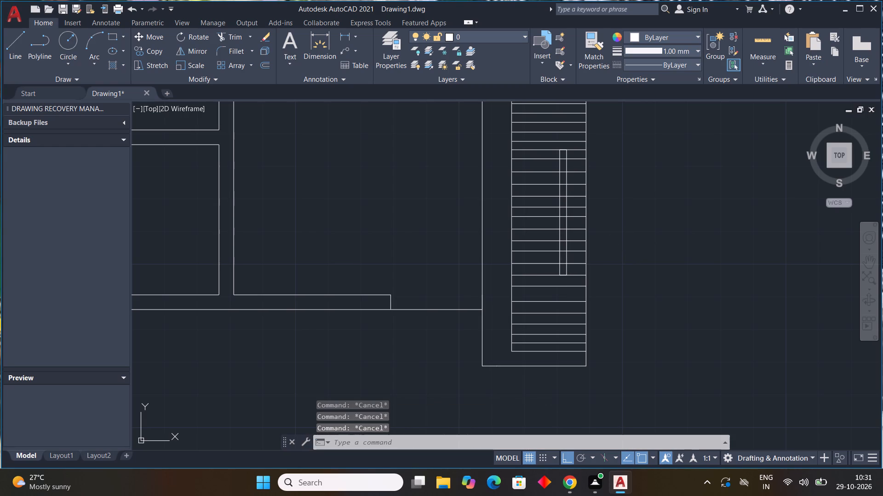
Draw a circle of about 2.7" radius centred on the narrow rectangle in the northeast compartment.
{"action": "left_click", "coordinate": [68, 48]}
{"action": "scroll", "coordinate": [561, 206], "scroll_direction": "up", "scroll_amount": 3}
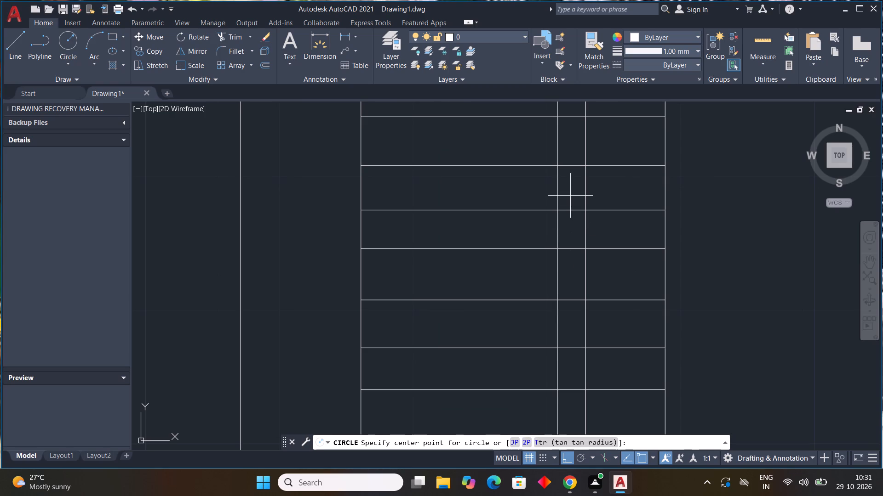
{"action": "scroll", "coordinate": [574, 229], "scroll_direction": "down", "scroll_amount": 2}
{"action": "left_click", "coordinate": [573, 229]}
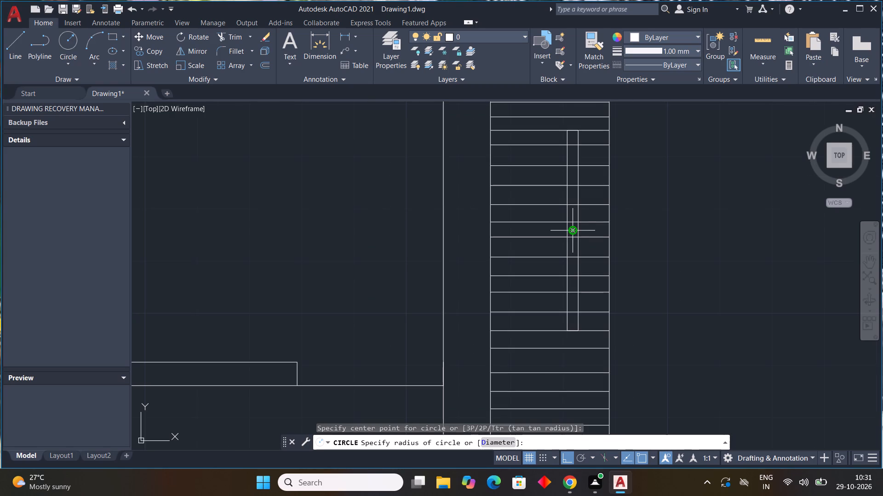
{"action": "scroll", "coordinate": [579, 240], "scroll_direction": "up", "scroll_amount": 2}
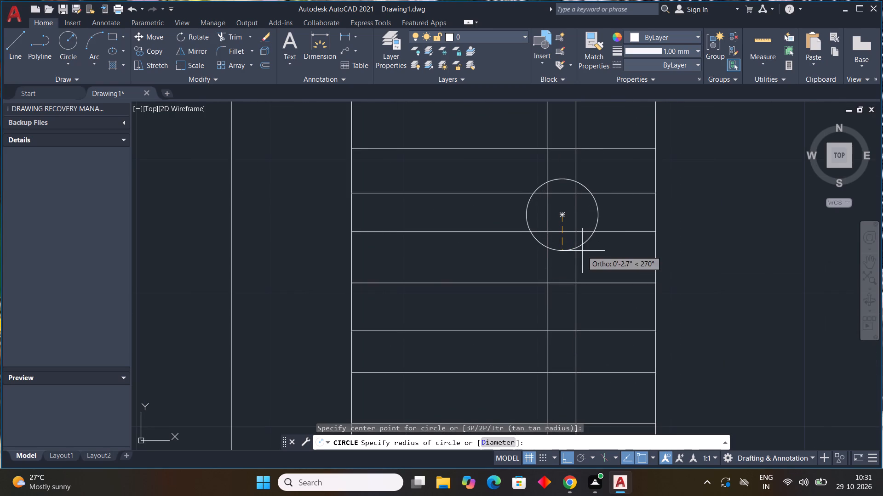
{"action": "left_click", "coordinate": [582, 251]}
{"action": "key", "text": "Escape"}
{"action": "key", "text": "Escape"}
{"action": "key", "text": "Escape"}
{"action": "key", "text": "Escape"}
{"action": "key", "text": "Escape"}
{"action": "key", "text": "Escape"}
{"action": "key", "text": "Escape"}
{"action": "key", "text": "Escape"}
{"action": "key", "text": "Escape"}
{"action": "key", "text": "Escape"}
{"action": "key", "text": "Escape"}
{"action": "key", "text": "Escape"}
{"action": "key", "text": "Escape"}
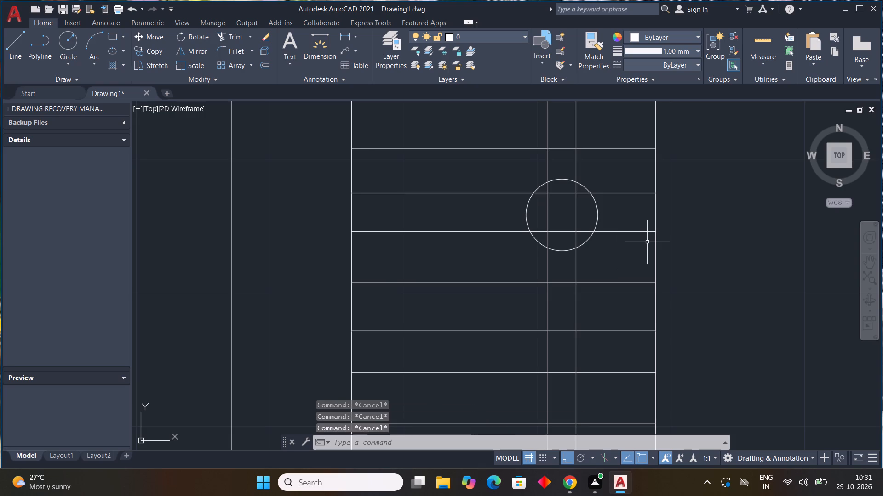
Trim the circle in the northeast compartment so only its arc on the west side of the narrow rectangle is left.
{"action": "type", "text": "tr"}
{"action": "key", "text": "space"}
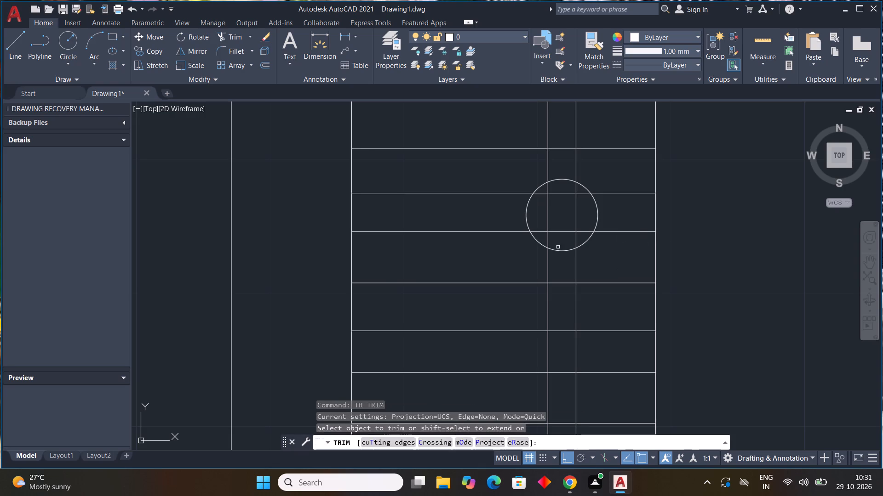
{"action": "left_click", "coordinate": [557, 251]}
{"action": "left_click", "coordinate": [583, 242]}
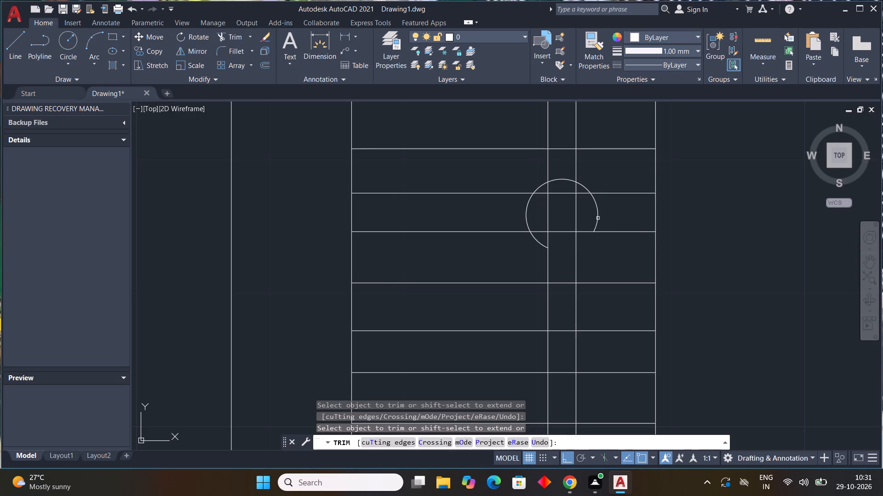
{"action": "left_click", "coordinate": [598, 217]}
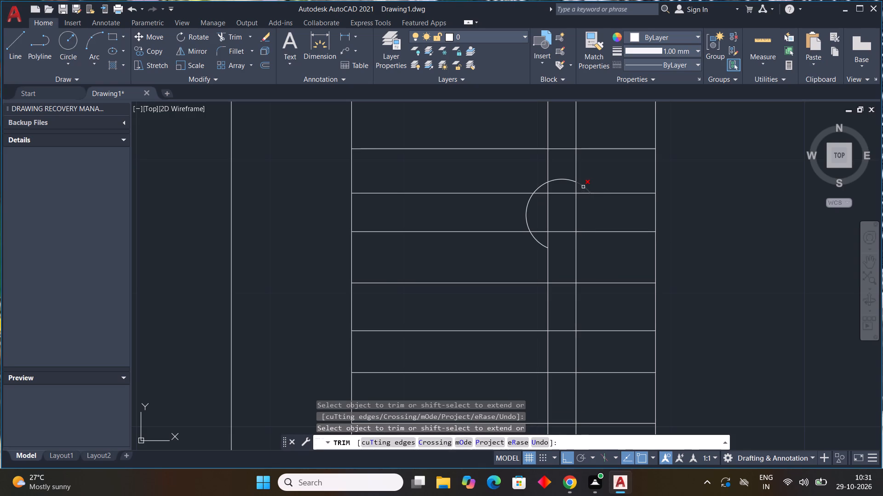
{"action": "left_click", "coordinate": [583, 187]}
{"action": "left_click", "coordinate": [564, 180]}
{"action": "scroll", "coordinate": [576, 207], "scroll_direction": "down", "scroll_amount": 3}
{"action": "key", "text": "Escape"}
{"action": "key", "text": "Escape"}
{"action": "key", "text": "Escape"}
{"action": "key", "text": "Escape"}
{"action": "key", "text": "Escape"}
{"action": "key", "text": "Escape"}
{"action": "key", "text": "Escape"}
{"action": "key", "text": "Escape"}
{"action": "key", "text": "Escape"}
{"action": "key", "text": "Escape"}
{"action": "key", "text": "Escape"}
{"action": "key", "text": "Escape"}
{"action": "key", "text": "Escape"}
{"action": "key", "text": "Escape"}
{"action": "key", "text": "Escape"}
{"action": "key", "text": "Escape"}
{"action": "key", "text": "Escape"}
{"action": "key", "text": "Escape"}
{"action": "key", "text": "Escape"}
{"action": "key", "text": "Escape"}
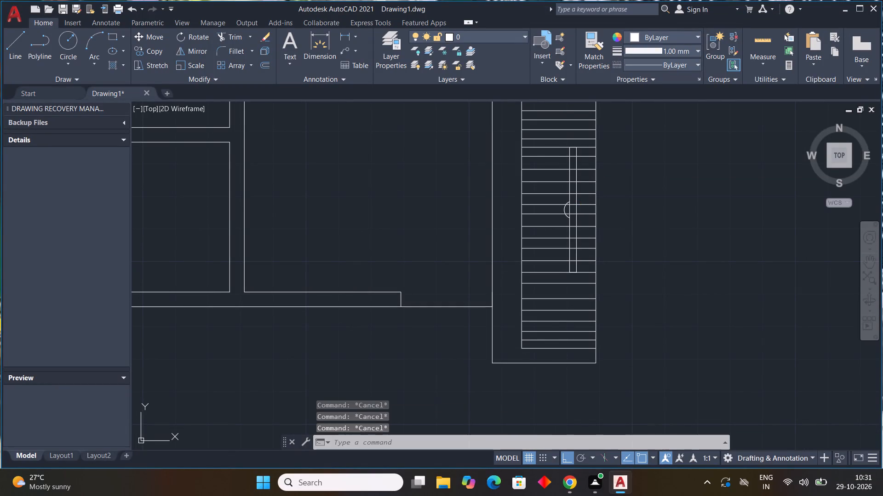
Draw a narrow vertical rectangle over the middle lines of the southern line-filled compartment, near its centreline.
{"action": "scroll", "coordinate": [642, 229], "scroll_direction": "down", "scroll_amount": 1}
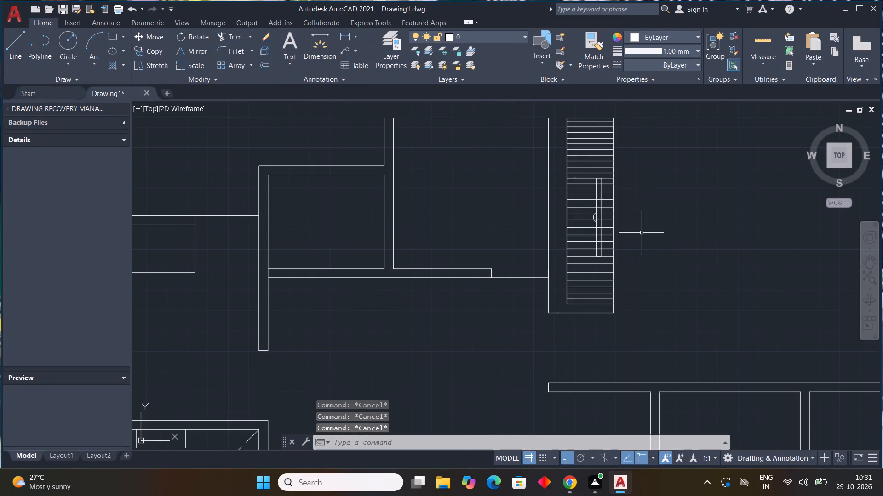
{"action": "middle_click", "coordinate": [642, 233]}
{"action": "scroll", "coordinate": [642, 233], "scroll_direction": "up", "scroll_amount": 1}
{"action": "scroll", "coordinate": [584, 152], "scroll_direction": "up", "scroll_amount": 3}
{"action": "left_click_drag", "start_coordinate": [573, 140], "coordinate": [568, 140]}
{"action": "key", "text": "Escape"}
{"action": "scroll", "coordinate": [670, 266], "scroll_direction": "down", "scroll_amount": 4}
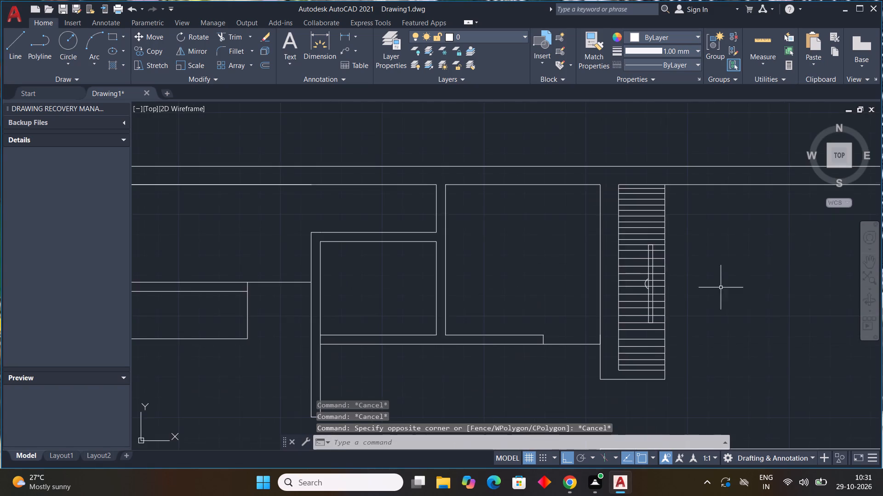
{"action": "middle_click_drag", "start_coordinate": [740, 298], "coordinate": [643, 201]}
{"action": "scroll", "coordinate": [656, 209], "scroll_direction": "down", "scroll_amount": 2}
{"action": "middle_click_drag", "start_coordinate": [653, 245], "coordinate": [590, 195]}
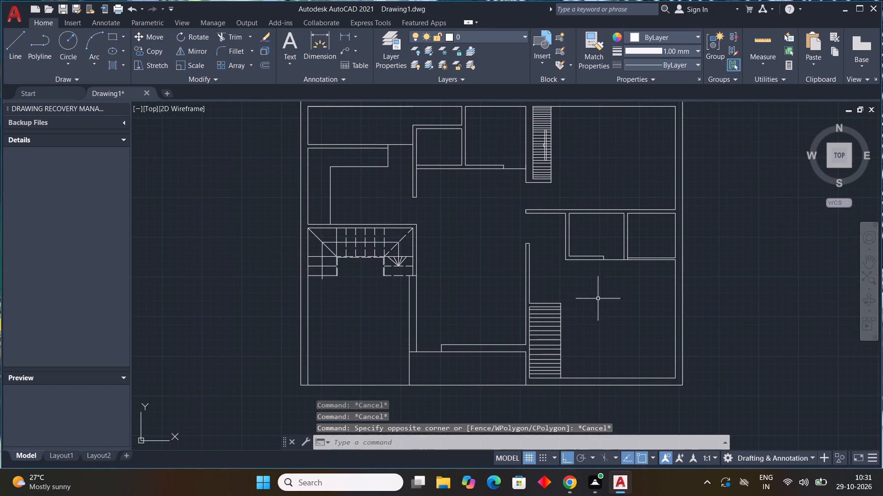
{"action": "middle_click_drag", "start_coordinate": [608, 306], "coordinate": [600, 277]}
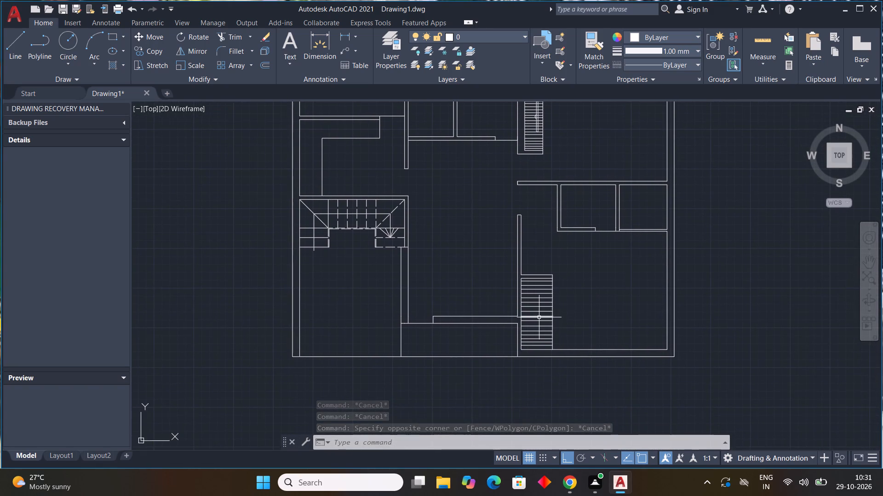
{"action": "scroll", "coordinate": [539, 317], "scroll_direction": "up", "scroll_amount": 3}
{"action": "key", "text": "Escape"}
{"action": "key", "text": "Escape"}
{"action": "type", "text": "re"}
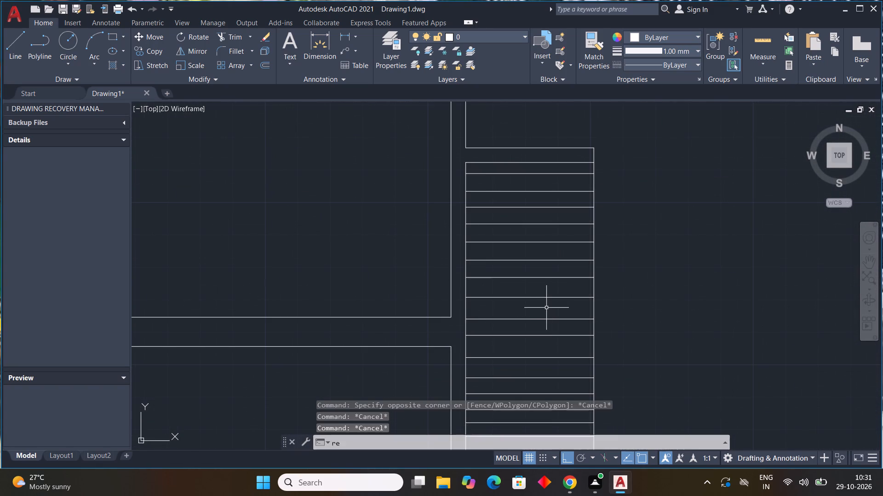
{"action": "type", "text": "c"}
{"action": "key", "text": "space"}
{"action": "scroll", "coordinate": [523, 234], "scroll_direction": "down", "scroll_amount": 2}
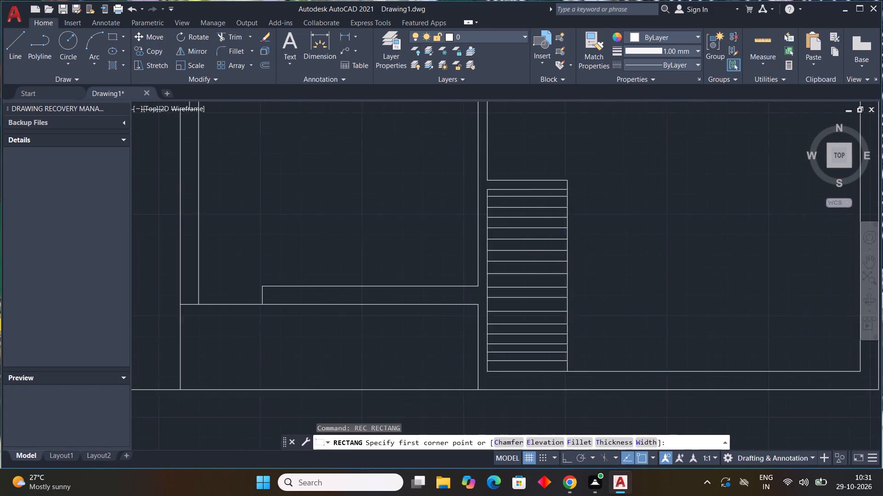
{"action": "scroll", "coordinate": [528, 267], "scroll_direction": "up", "scroll_amount": 2}
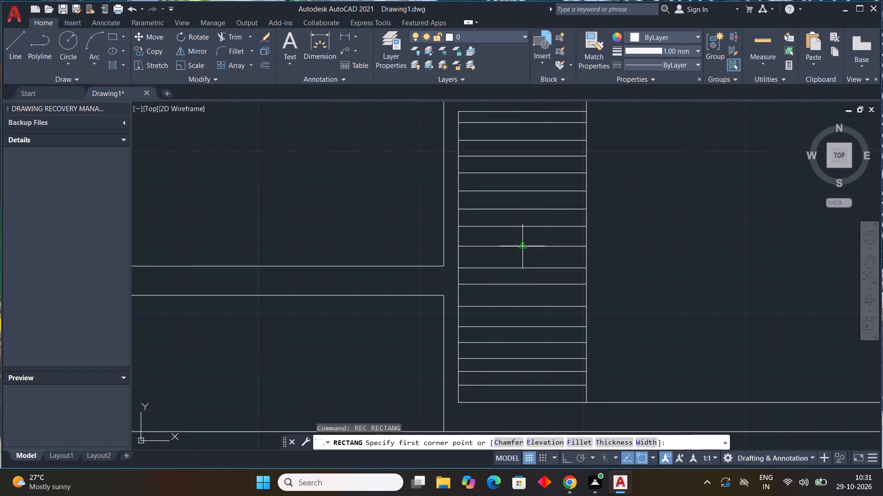
{"action": "scroll", "coordinate": [522, 241], "scroll_direction": "down", "scroll_amount": 1}
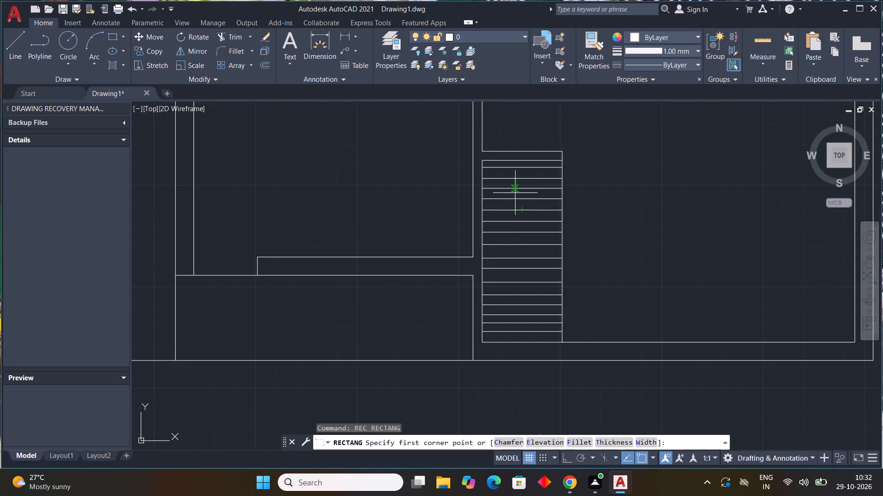
{"action": "left_click", "coordinate": [518, 195]}
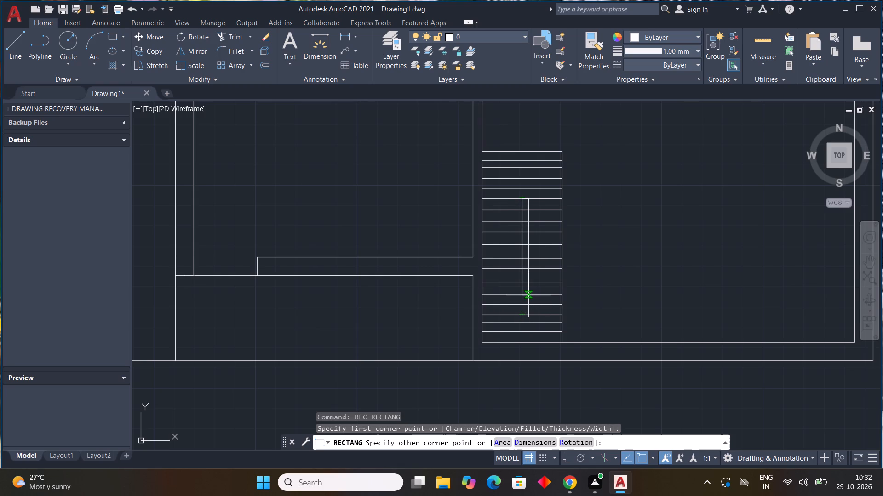
{"action": "left_click", "coordinate": [528, 295]}
{"action": "key", "text": "Escape"}
{"action": "key", "text": "Escape"}
{"action": "key", "text": "Escape"}
{"action": "key", "text": "Escape"}
{"action": "key", "text": "Escape"}
{"action": "key", "text": "Escape"}
{"action": "key", "text": "Escape"}
{"action": "key", "text": "Escape"}
{"action": "key", "text": "Escape"}
{"action": "key", "text": "Escape"}
{"action": "key", "text": "Escape"}
{"action": "key", "text": "Escape"}
{"action": "key", "text": "Escape"}
{"action": "key", "text": "Escape"}
{"action": "key", "text": "Escape"}
{"action": "key", "text": "Escape"}
{"action": "key", "text": "Escape"}
{"action": "key", "text": "Escape"}
{"action": "key", "text": "Escape"}
{"action": "key", "text": "Escape"}
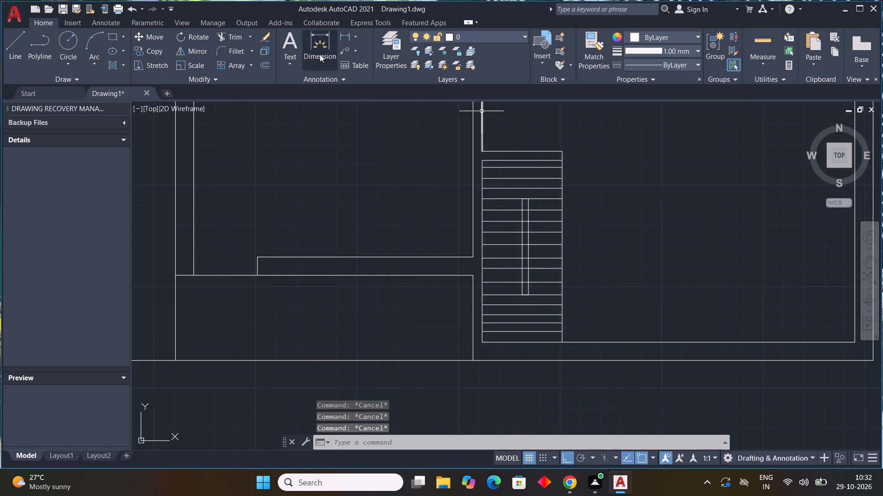
Draw a circle centred on the narrow rectangle in the southern line-filled compartment, slightly wider than the rectangle.
{"action": "left_click", "coordinate": [69, 40]}
{"action": "scroll", "coordinate": [503, 242], "scroll_direction": "up", "scroll_amount": 3}
{"action": "left_click", "coordinate": [587, 258]}
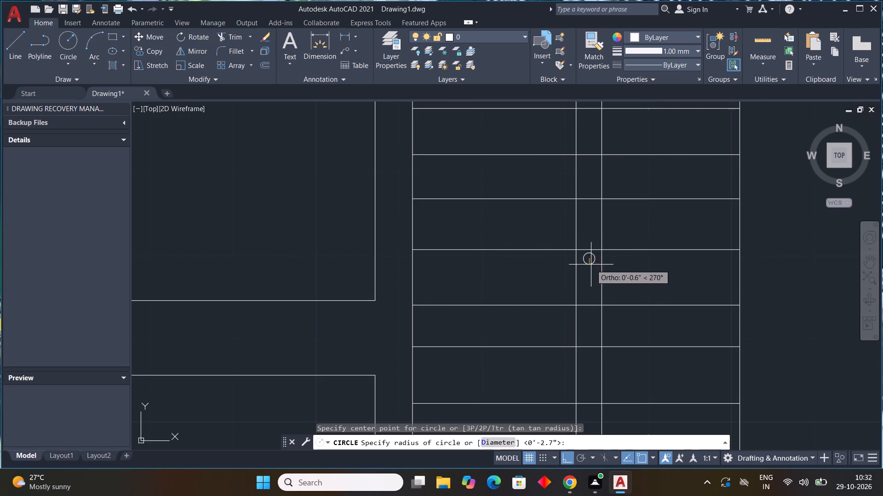
{"action": "left_click", "coordinate": [604, 289]}
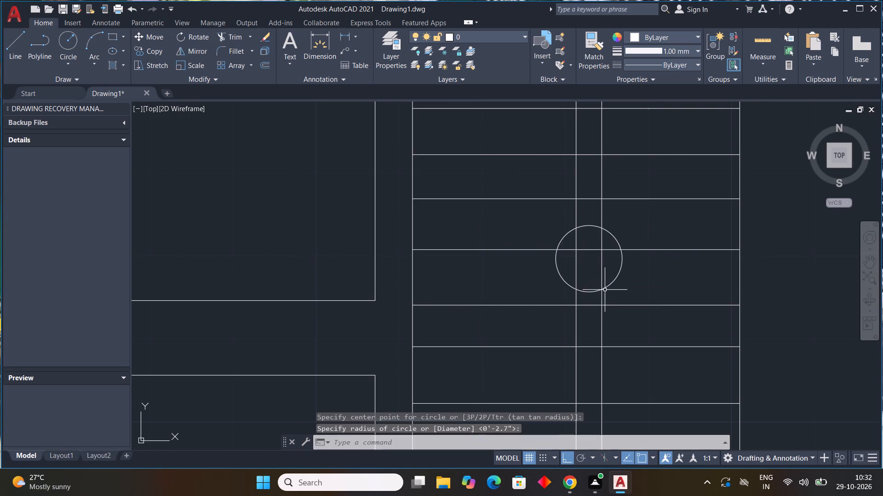
{"action": "key", "text": "Escape"}
Trim the southern circle to its arc west of the rectangle, and cut the horizontal line inside the arc and rectangle.
{"action": "key", "text": "t"}
{"action": "key", "text": "r"}
{"action": "key", "text": "space"}
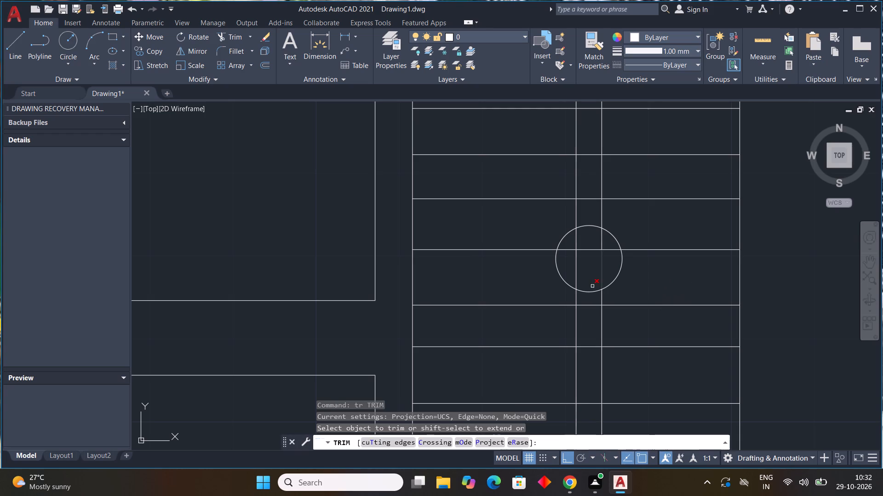
{"action": "left_click", "coordinate": [588, 292]}
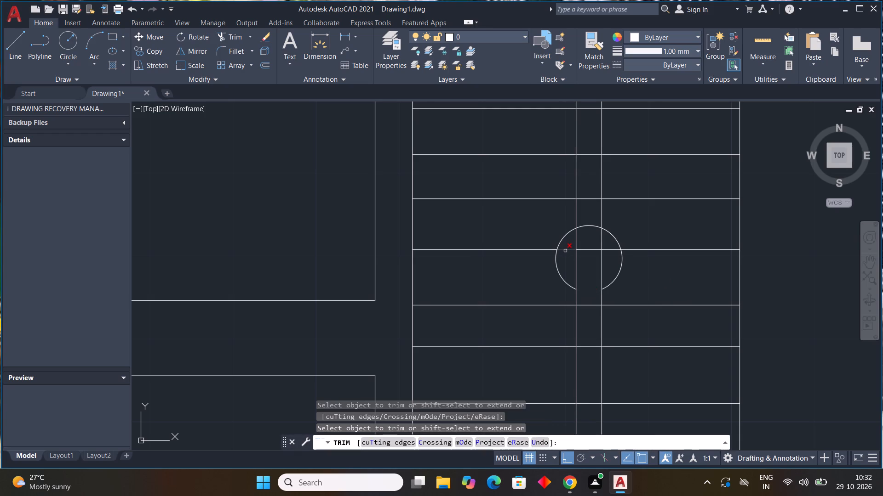
{"action": "left_click", "coordinate": [565, 251]}
{"action": "left_click", "coordinate": [585, 226]}
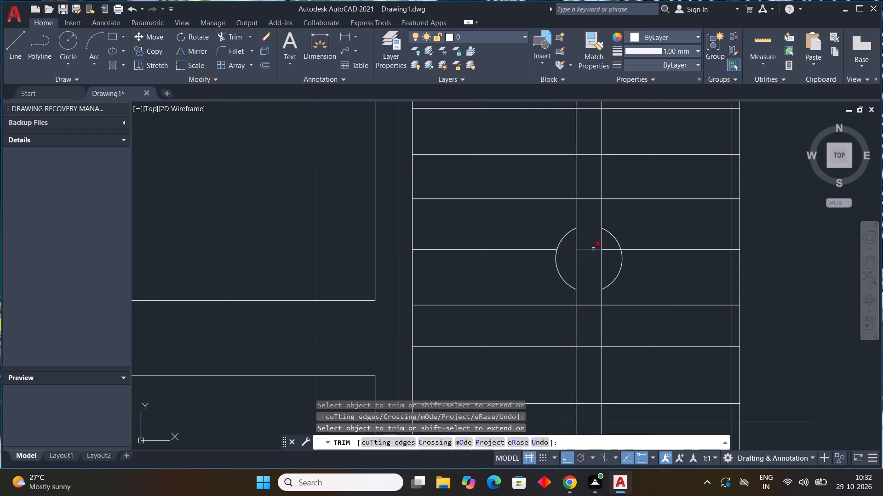
{"action": "left_click", "coordinate": [593, 249]}
{"action": "left_click", "coordinate": [615, 239]}
{"action": "left_click", "coordinate": [615, 275]}
{"action": "scroll", "coordinate": [617, 272], "scroll_direction": "down", "scroll_amount": 5}
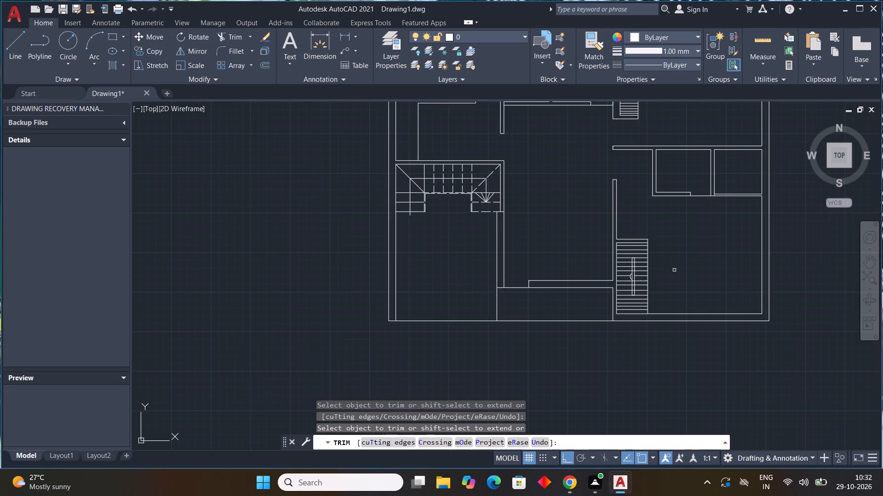
{"action": "middle_click_drag", "start_coordinate": [674, 270], "coordinate": [605, 278]}
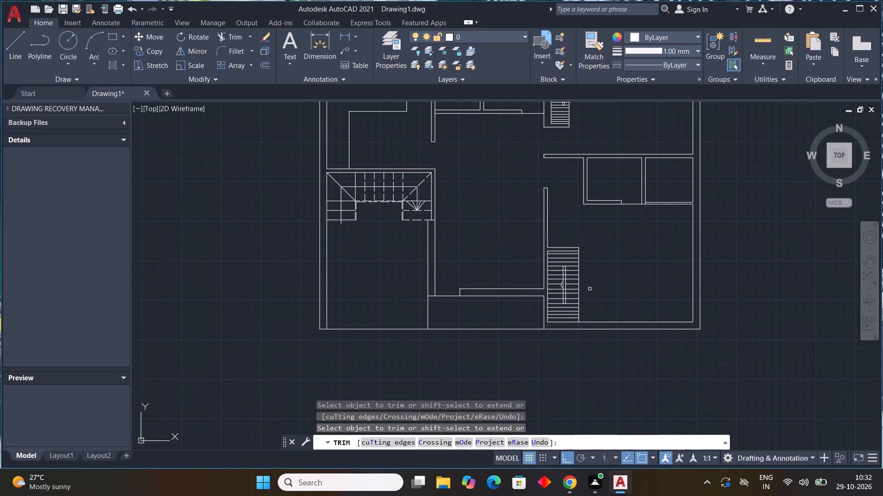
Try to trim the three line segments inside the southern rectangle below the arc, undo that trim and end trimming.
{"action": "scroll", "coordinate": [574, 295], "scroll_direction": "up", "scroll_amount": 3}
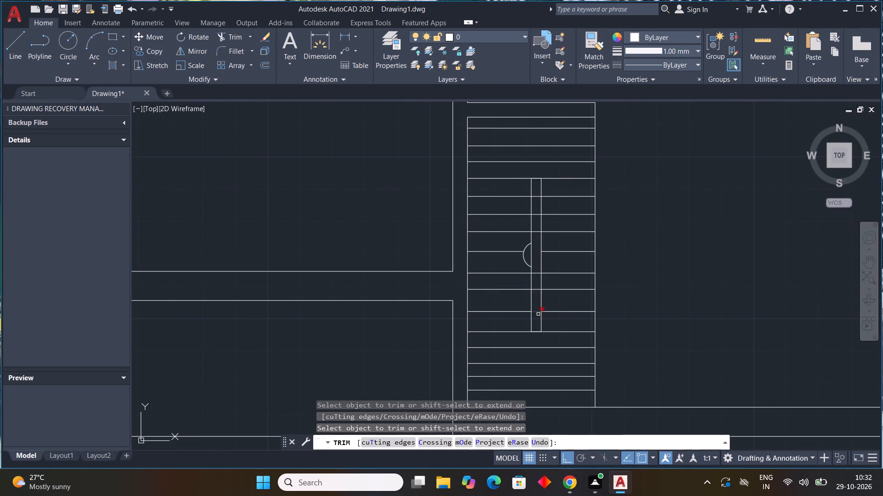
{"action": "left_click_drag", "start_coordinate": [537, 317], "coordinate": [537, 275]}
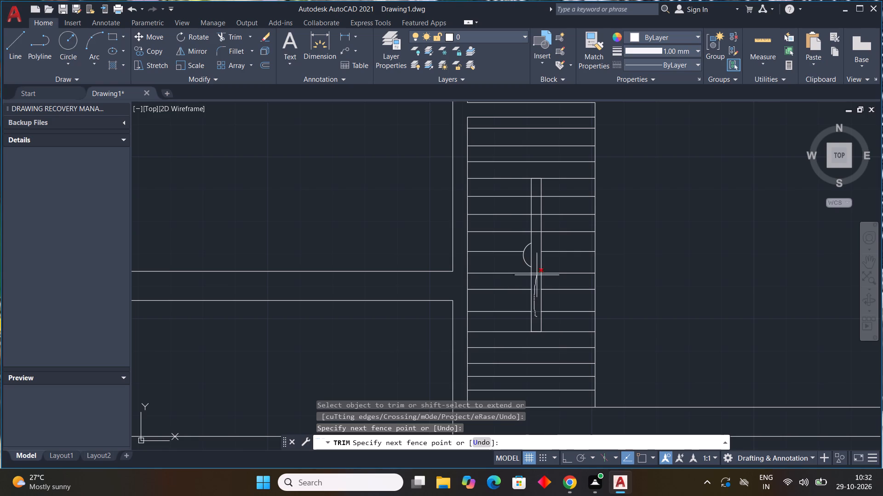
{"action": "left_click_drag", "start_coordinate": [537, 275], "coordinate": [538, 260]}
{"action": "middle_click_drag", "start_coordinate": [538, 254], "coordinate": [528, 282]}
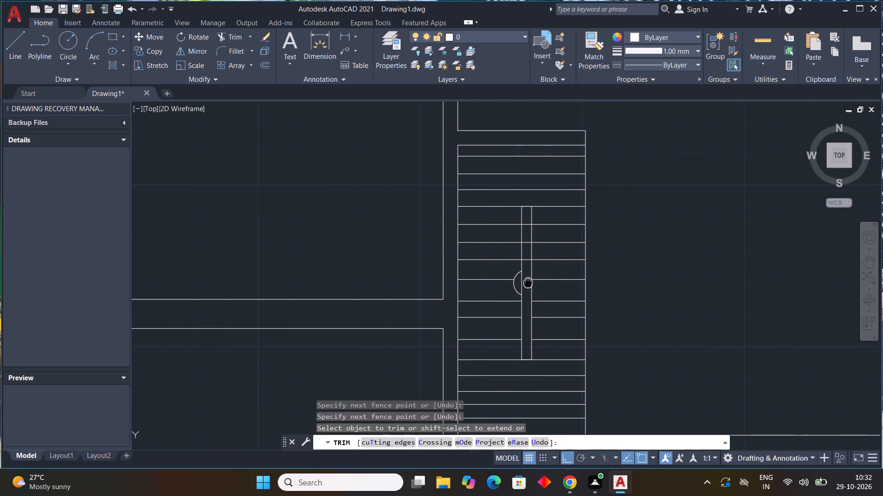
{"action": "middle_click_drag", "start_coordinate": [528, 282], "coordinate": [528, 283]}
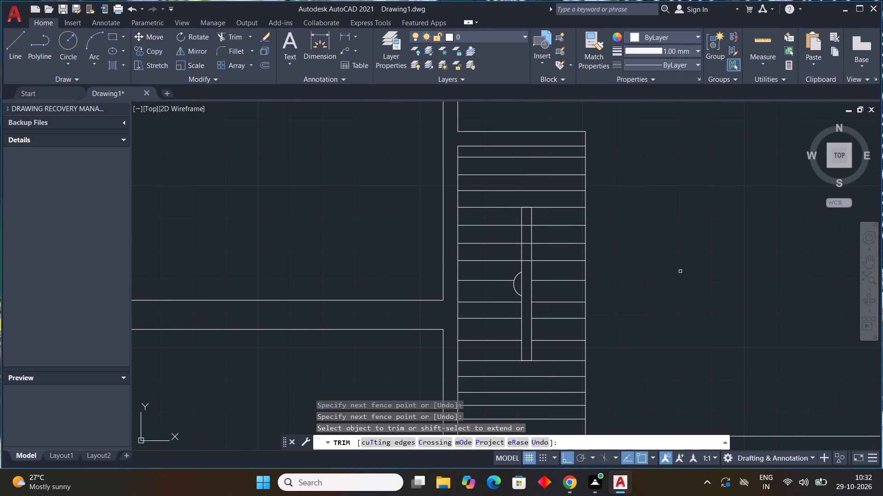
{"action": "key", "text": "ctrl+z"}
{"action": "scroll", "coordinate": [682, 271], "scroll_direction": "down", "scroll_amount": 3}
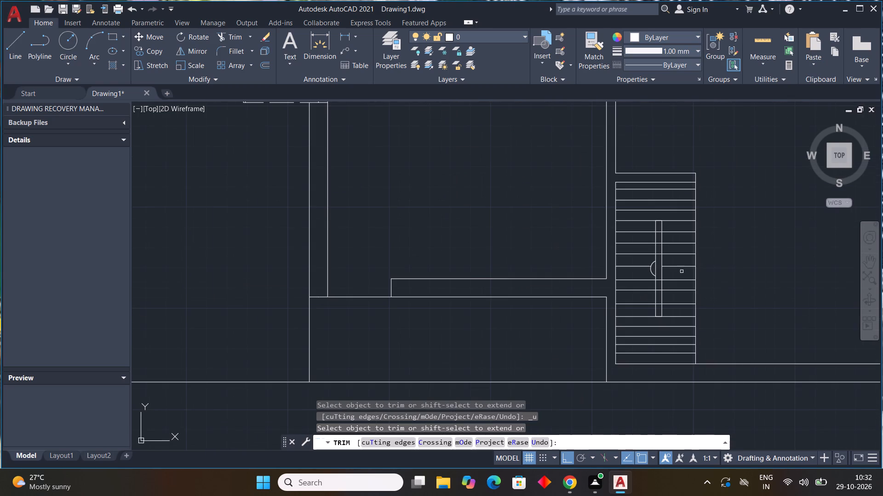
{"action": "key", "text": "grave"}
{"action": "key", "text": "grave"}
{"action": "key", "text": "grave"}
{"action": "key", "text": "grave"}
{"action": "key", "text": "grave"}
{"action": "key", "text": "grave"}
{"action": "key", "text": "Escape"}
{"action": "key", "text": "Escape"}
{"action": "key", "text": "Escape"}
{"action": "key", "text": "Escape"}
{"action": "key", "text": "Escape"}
Draw a short horizontal line across the southern rectangle beside the arc, bridging the gap in the trimmed line.
{"action": "scroll", "coordinate": [640, 262], "scroll_direction": "up", "scroll_amount": 3}
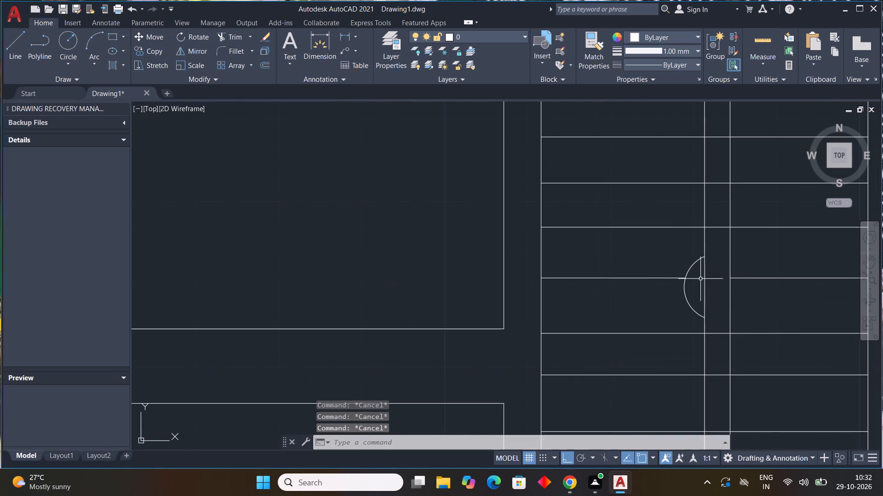
{"action": "type", "text": "l"}
{"action": "key", "text": "space"}
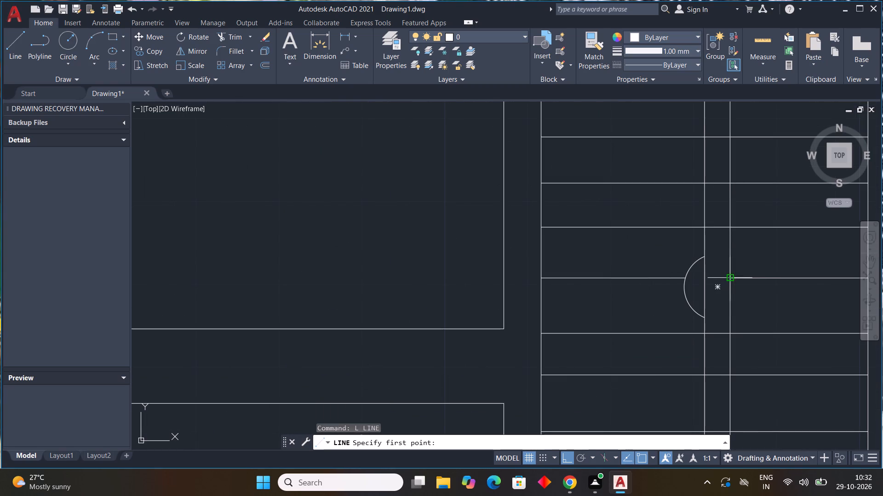
{"action": "left_click", "coordinate": [732, 277]}
{"action": "left_click", "coordinate": [705, 280]}
{"action": "key", "text": "Escape"}
{"action": "scroll", "coordinate": [754, 272], "scroll_direction": "down", "scroll_amount": 3}
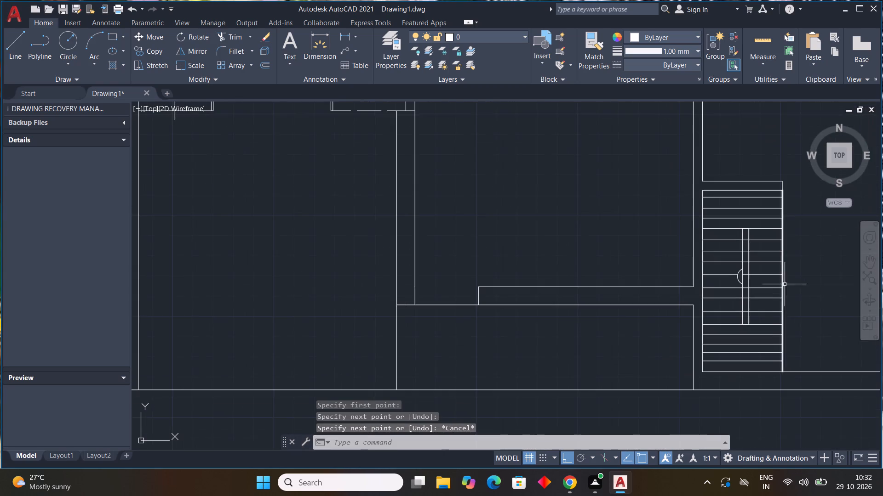
{"action": "middle_click_drag", "start_coordinate": [767, 313], "coordinate": [573, 306]}
{"action": "scroll", "coordinate": [759, 317], "scroll_direction": "down", "scroll_amount": 1}
{"action": "scroll", "coordinate": [679, 269], "scroll_direction": "down", "scroll_amount": 1}
{"action": "middle_click_drag", "start_coordinate": [675, 278], "coordinate": [663, 311]}
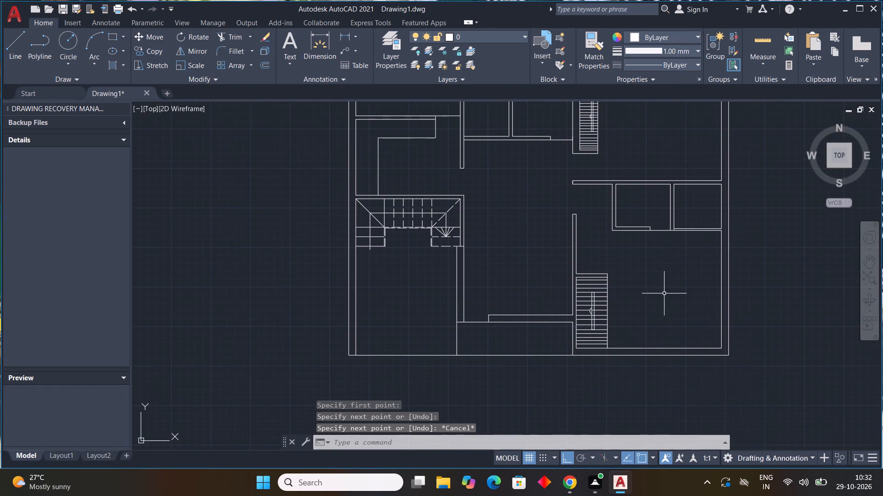
{"action": "key", "text": "Escape"}
{"action": "key", "text": "Escape"}
{"action": "key", "text": "Escape"}
{"action": "key", "text": "Escape"}
{"action": "key", "text": "Escape"}
{"action": "key", "text": "Escape"}
{"action": "key", "text": "Escape"}
{"action": "key", "text": "Escape"}
{"action": "key", "text": "Escape"}
{"action": "key", "text": "Escape"}
{"action": "key", "text": "Escape"}
{"action": "key", "text": "Escape"}
{"action": "key", "text": "Escape"}
{"action": "key", "text": "Escape"}
{"action": "key", "text": "Escape"}
{"action": "key", "text": "Escape"}
{"action": "key", "text": "Escape"}
{"action": "key", "text": "Escape"}
{"action": "key", "text": "Escape"}
{"action": "key", "text": "Escape"}
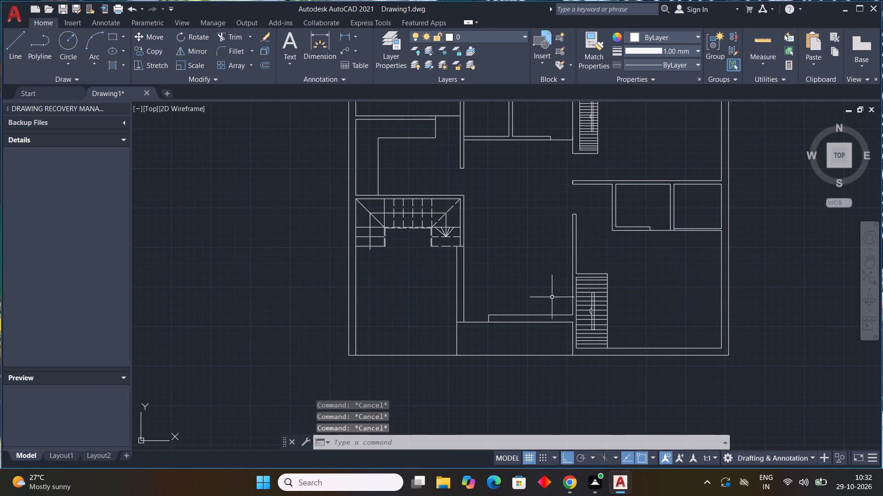
Draw two short vertical lines across the southern partition, one near each end of its thickened wall section, to mark an opening.
{"action": "scroll", "coordinate": [533, 299], "scroll_direction": "up", "scroll_amount": 1}
{"action": "middle_click_drag", "start_coordinate": [532, 296], "coordinate": [550, 273]}
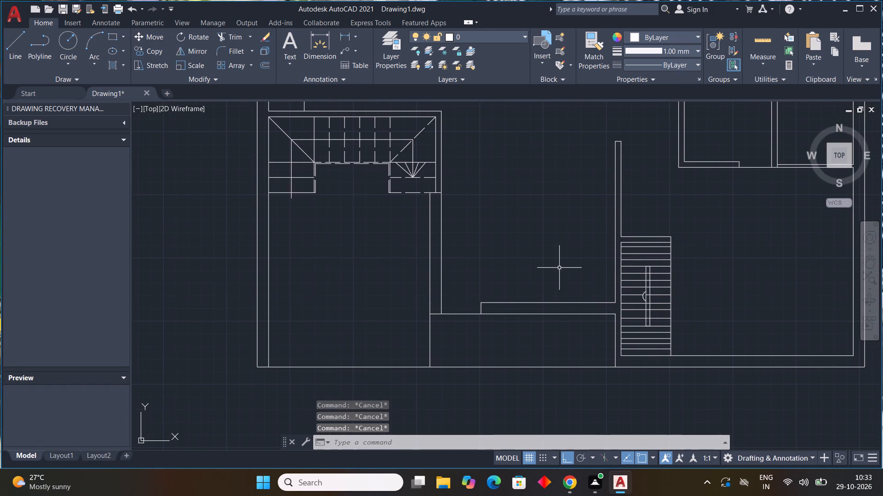
{"action": "type", "text": "l"}
{"action": "key", "text": "space"}
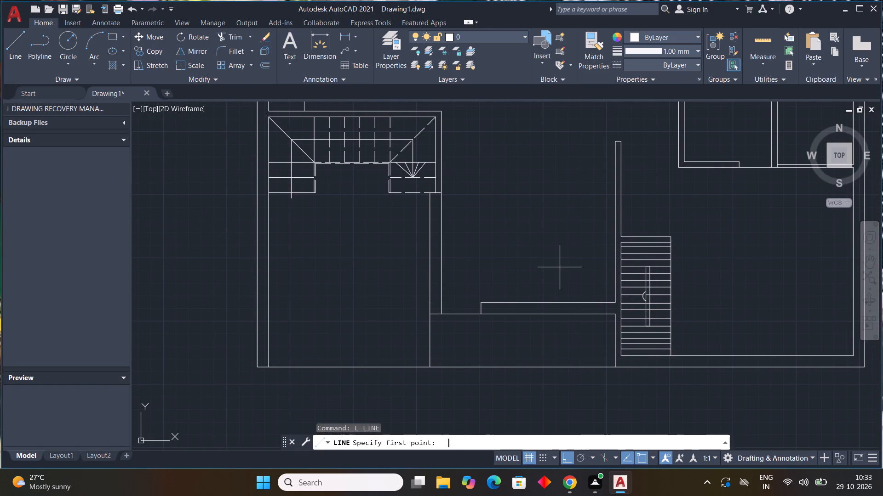
{"action": "left_click", "coordinate": [500, 304]}
{"action": "left_click", "coordinate": [499, 313]}
{"action": "key", "text": "Escape"}
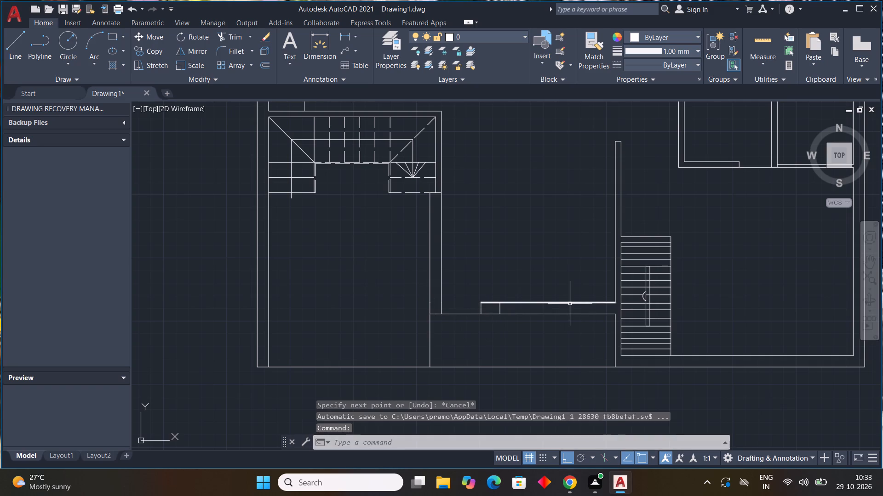
{"action": "key", "text": "space"}
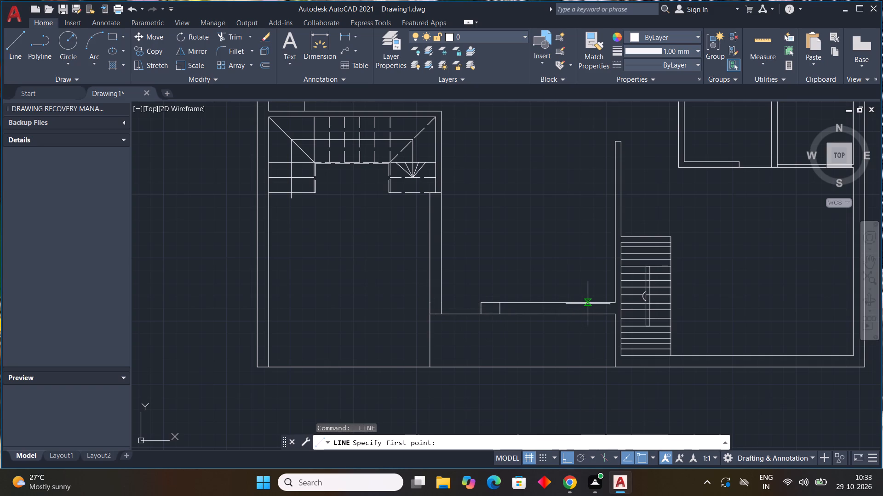
{"action": "left_click", "coordinate": [590, 304]}
{"action": "left_click", "coordinate": [591, 313]}
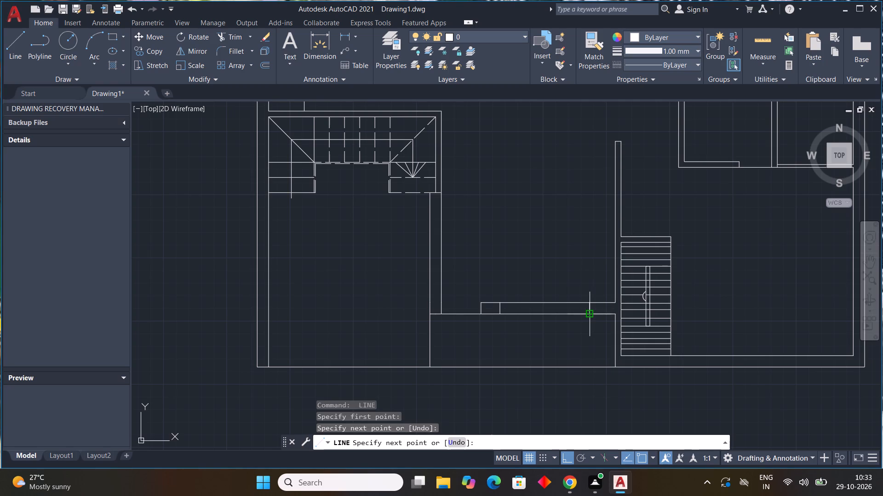
{"action": "key", "text": "Escape"}
Draw two parallel horizontal lines between the two short vertical lines in the southern partition, completing a window symbol.
{"action": "key", "text": "space"}
{"action": "scroll", "coordinate": [587, 310], "scroll_direction": "up", "scroll_amount": 3}
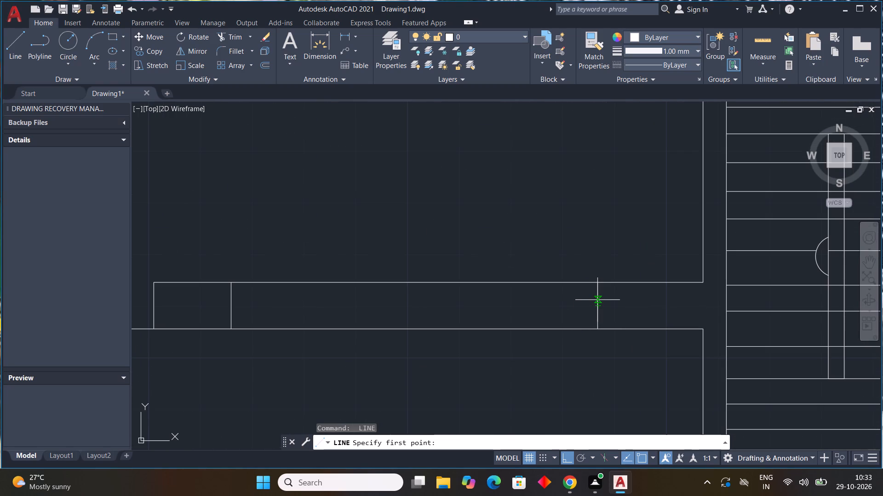
{"action": "left_click", "coordinate": [597, 299]}
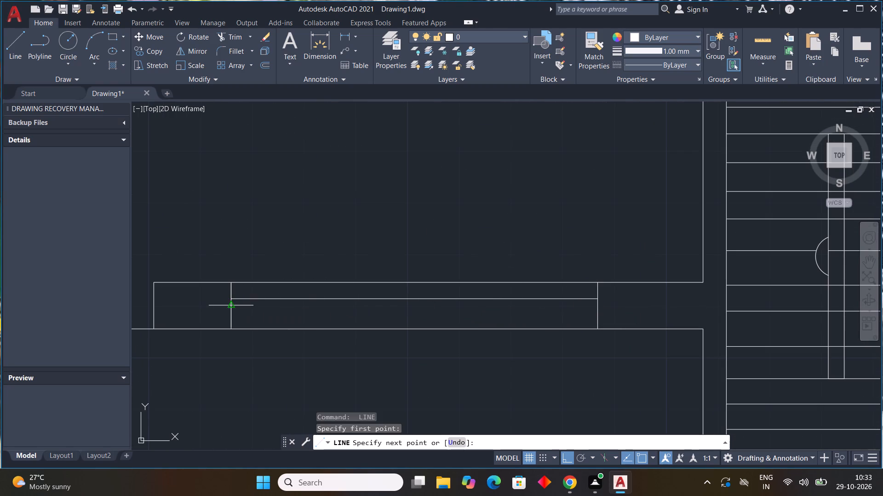
{"action": "left_click", "coordinate": [231, 302]}
{"action": "key", "text": "Escape"}
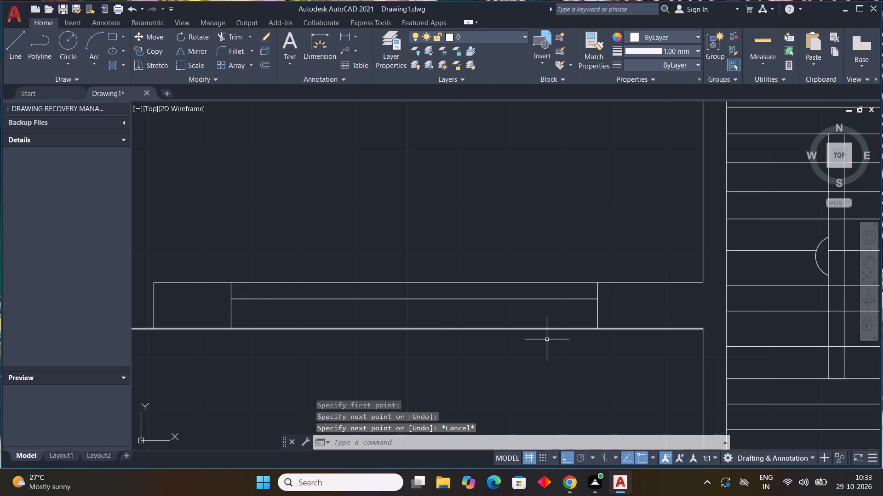
{"action": "key", "text": "space"}
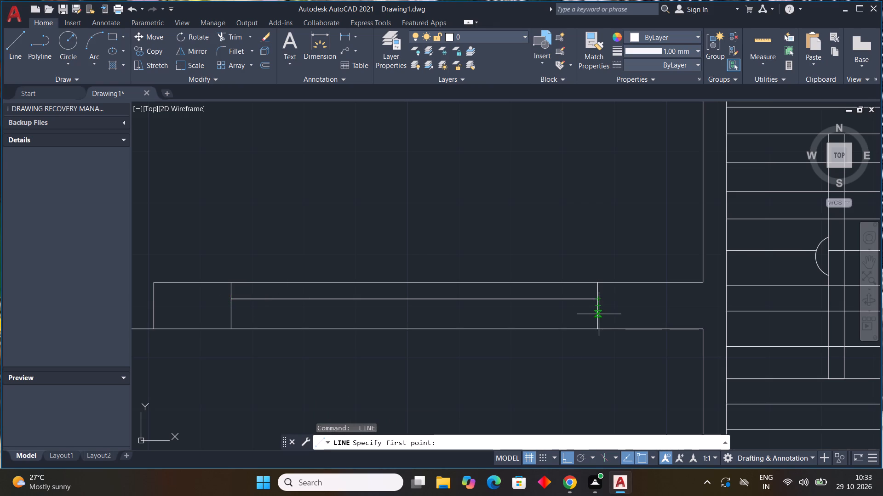
{"action": "left_click", "coordinate": [599, 314]}
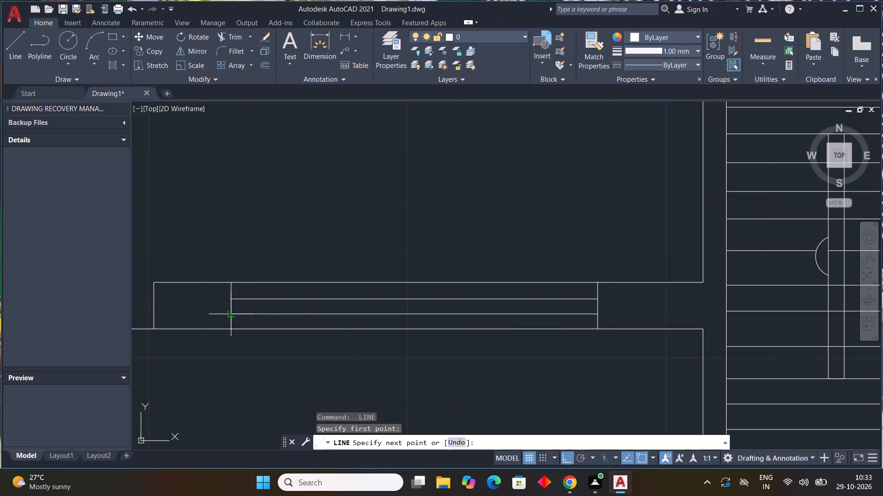
{"action": "left_click", "coordinate": [233, 316]}
{"action": "key", "text": "Escape"}
Draw a thin three-sided outline about 1.7" deep on the east face of the staircase wall, from the fan-shaped steps to below the stairs.
{"action": "scroll", "coordinate": [350, 308], "scroll_direction": "down", "scroll_amount": 3}
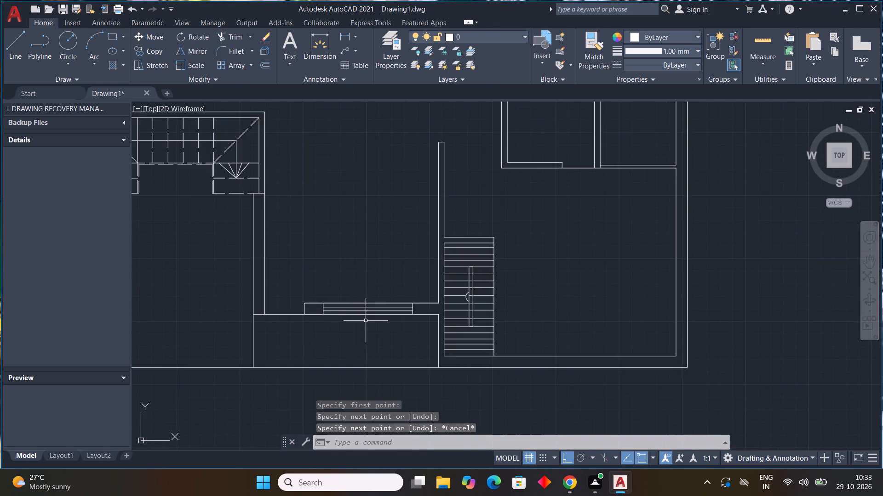
{"action": "scroll", "coordinate": [369, 323], "scroll_direction": "down", "scroll_amount": 2}
{"action": "middle_click_drag", "start_coordinate": [373, 325], "coordinate": [436, 327]}
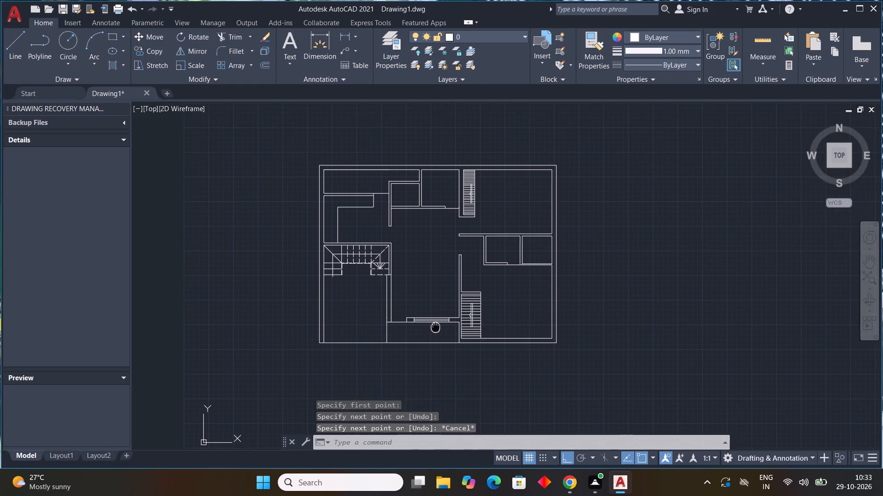
{"action": "middle_click_drag", "start_coordinate": [436, 327], "coordinate": [475, 321]}
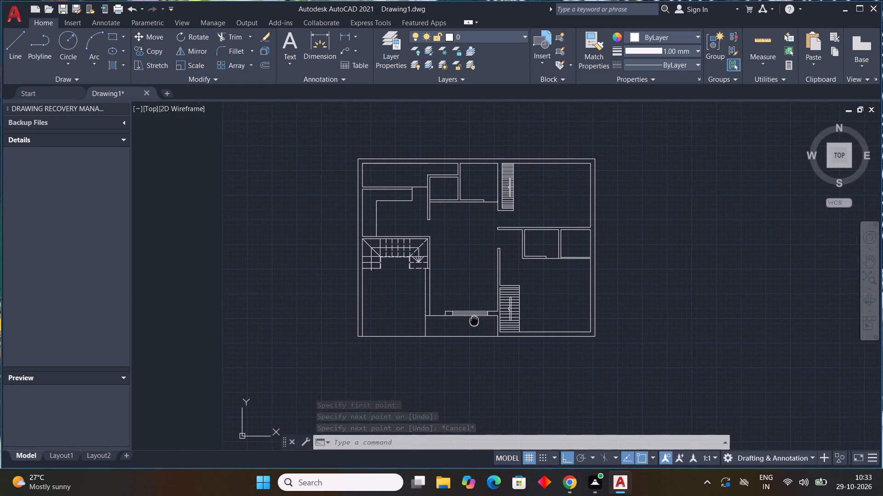
{"action": "middle_click_drag", "start_coordinate": [475, 321], "coordinate": [492, 292]}
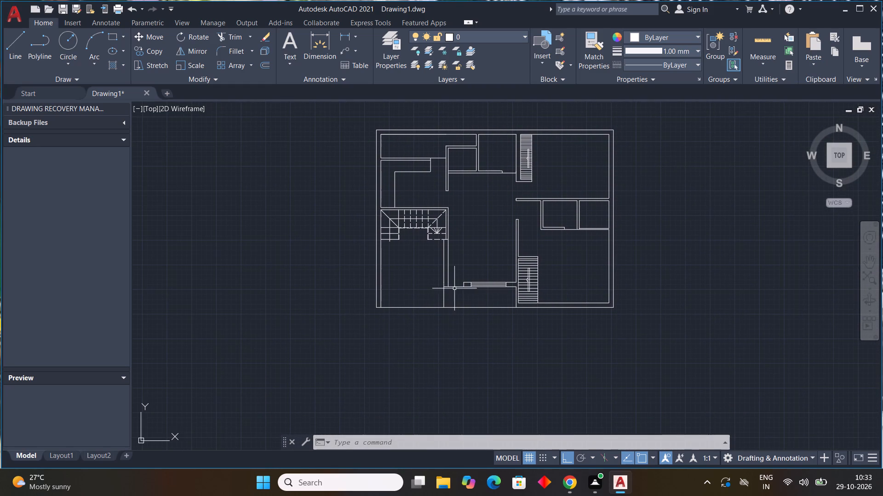
{"action": "middle_click_drag", "start_coordinate": [449, 303], "coordinate": [493, 325]}
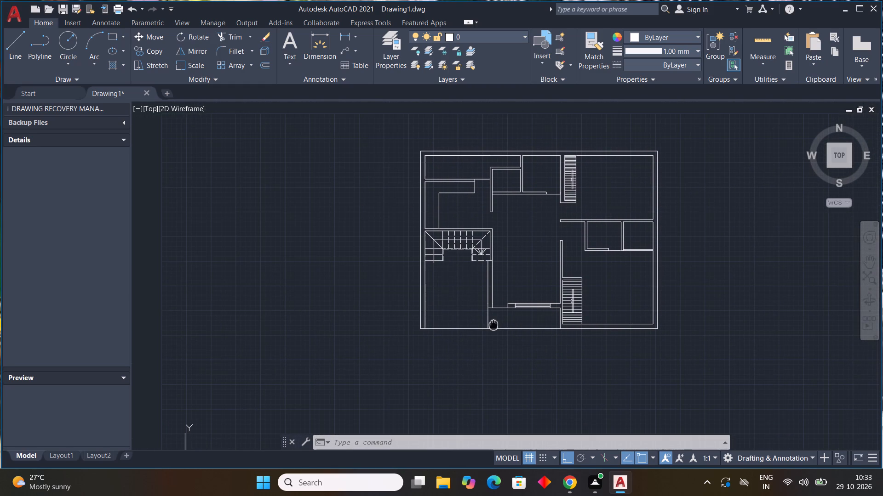
{"action": "middle_click_drag", "start_coordinate": [493, 325], "coordinate": [494, 325]}
{"action": "key", "text": "space"}
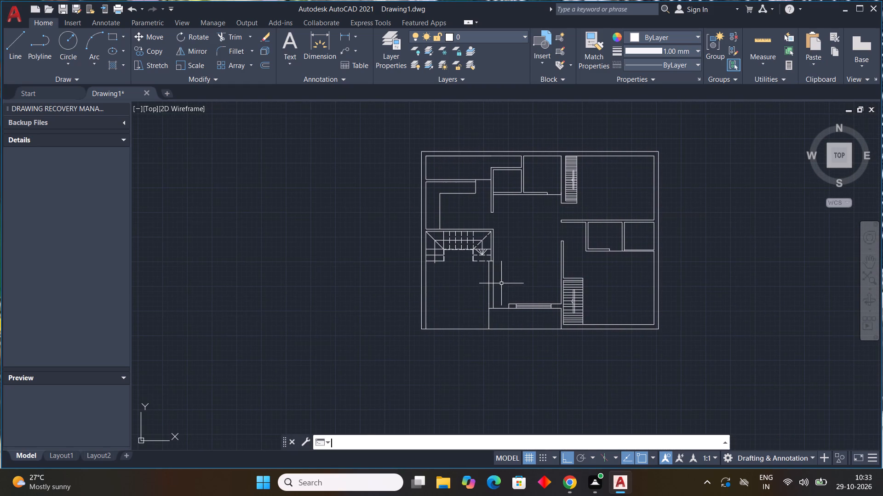
{"action": "scroll", "coordinate": [497, 254], "scroll_direction": "up", "scroll_amount": 3}
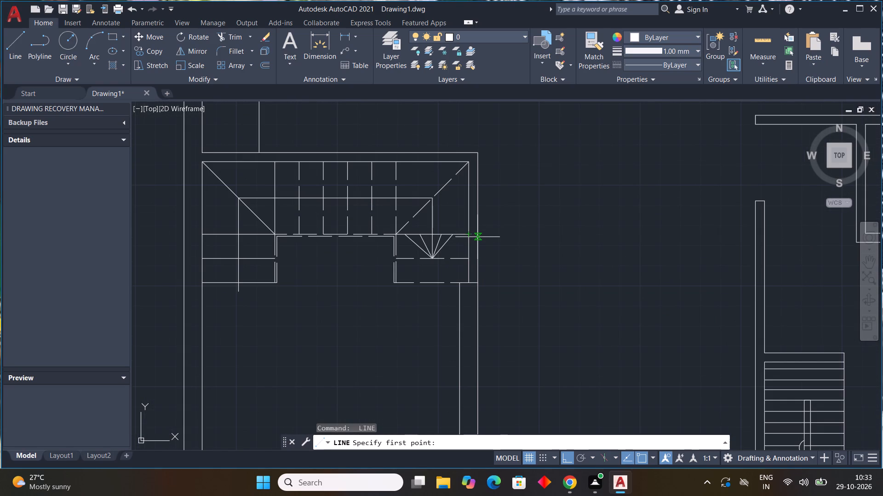
{"action": "scroll", "coordinate": [476, 236], "scroll_direction": "up", "scroll_amount": 2}
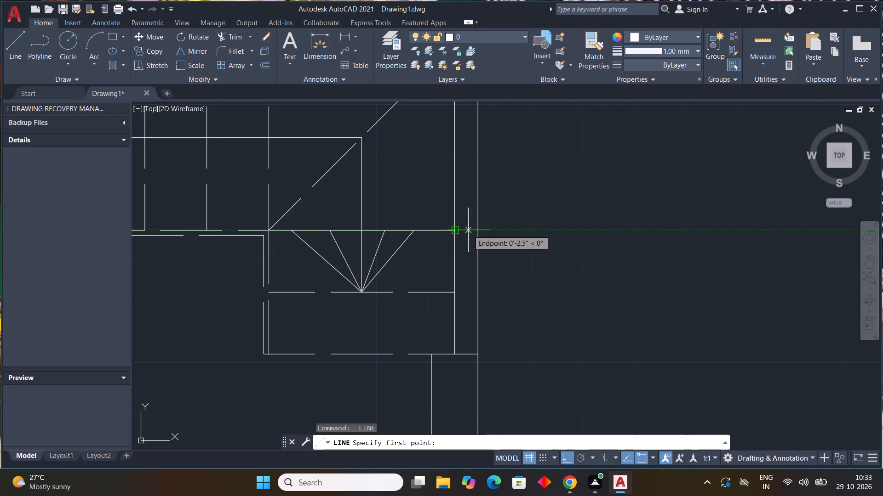
{"action": "left_click", "coordinate": [481, 230]}
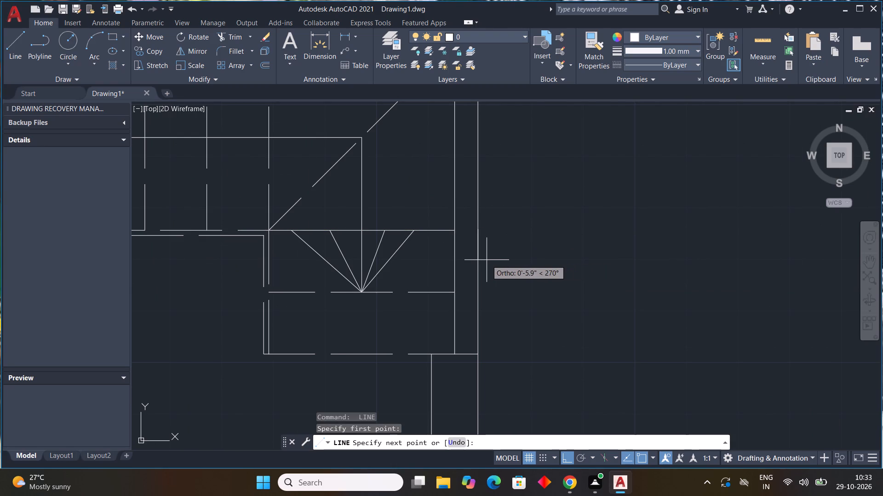
{"action": "left_click", "coordinate": [487, 231]}
{"action": "middle_click_drag", "start_coordinate": [483, 278], "coordinate": [500, 219]}
{"action": "scroll", "coordinate": [483, 278], "scroll_direction": "down", "scroll_amount": 1}
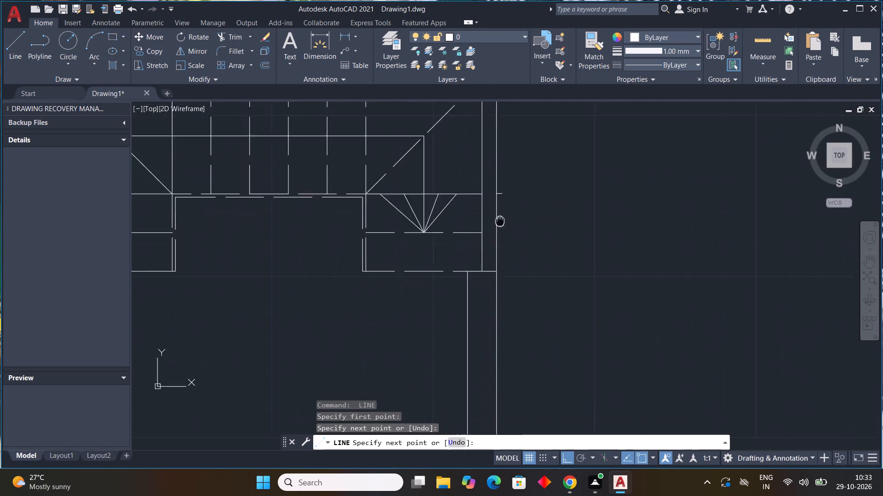
{"action": "middle_click_drag", "start_coordinate": [500, 219], "coordinate": [507, 195]}
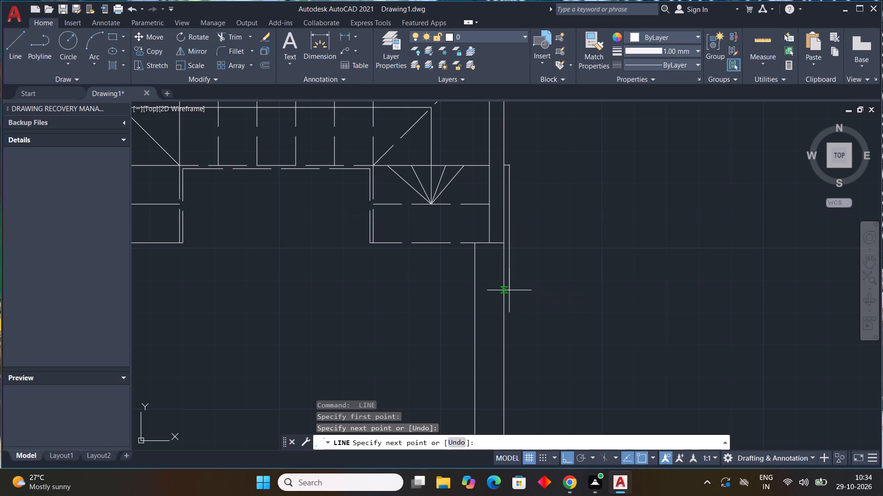
{"action": "scroll", "coordinate": [512, 291], "scroll_direction": "up", "scroll_amount": 1}
{"action": "left_click", "coordinate": [508, 291]}
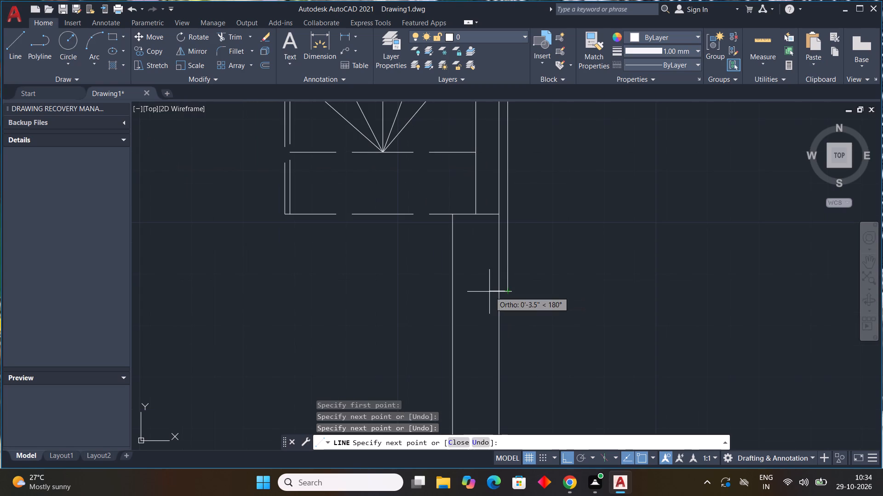
{"action": "left_click", "coordinate": [499, 292]}
{"action": "key", "text": "Escape"}
Draw a larger three-sided outline about 9" deep and 4'-7.6" long around the thin outline on the staircase wall's east face.
{"action": "scroll", "coordinate": [561, 237], "scroll_direction": "down", "scroll_amount": 3}
{"action": "middle_click_drag", "start_coordinate": [586, 243], "coordinate": [588, 256]}
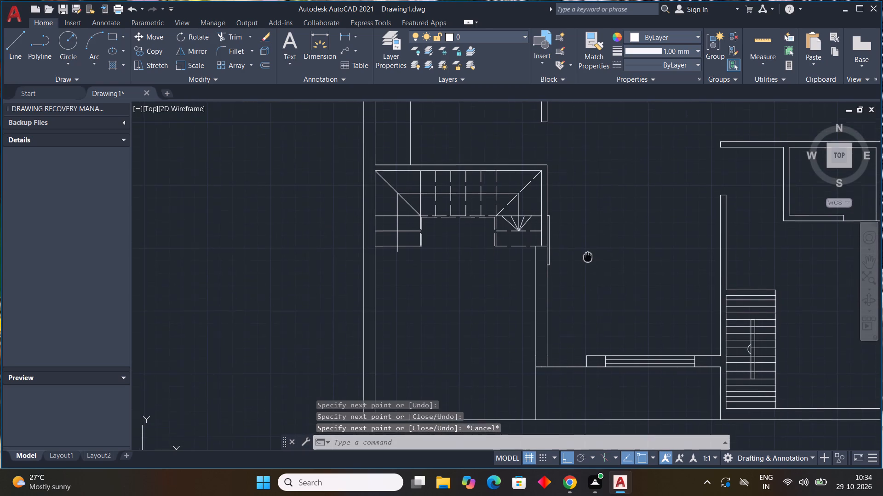
{"action": "middle_click_drag", "start_coordinate": [588, 256], "coordinate": [587, 264]}
{"action": "key", "text": "l"}
{"action": "key", "text": "space"}
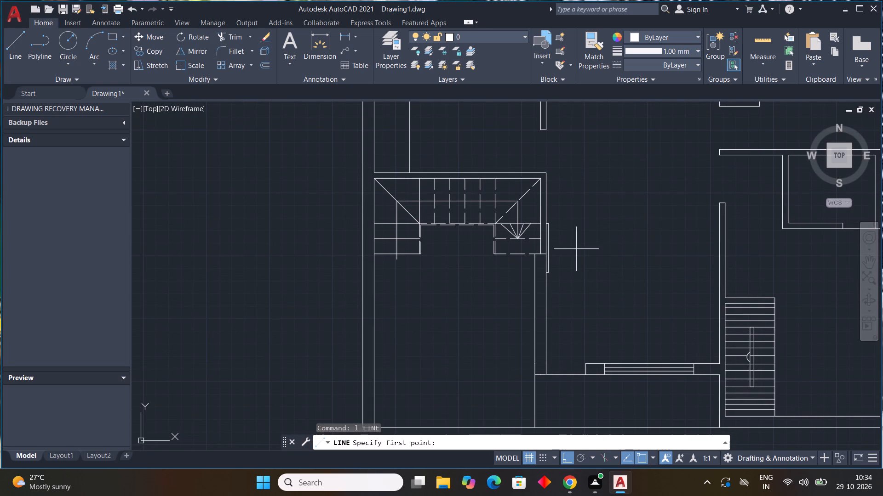
{"action": "scroll", "coordinate": [549, 211], "scroll_direction": "up", "scroll_amount": 2}
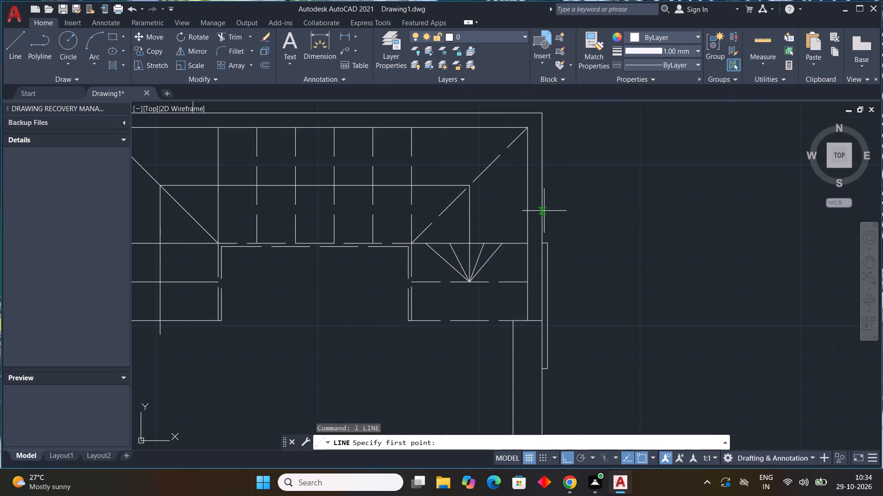
{"action": "left_click", "coordinate": [544, 211]}
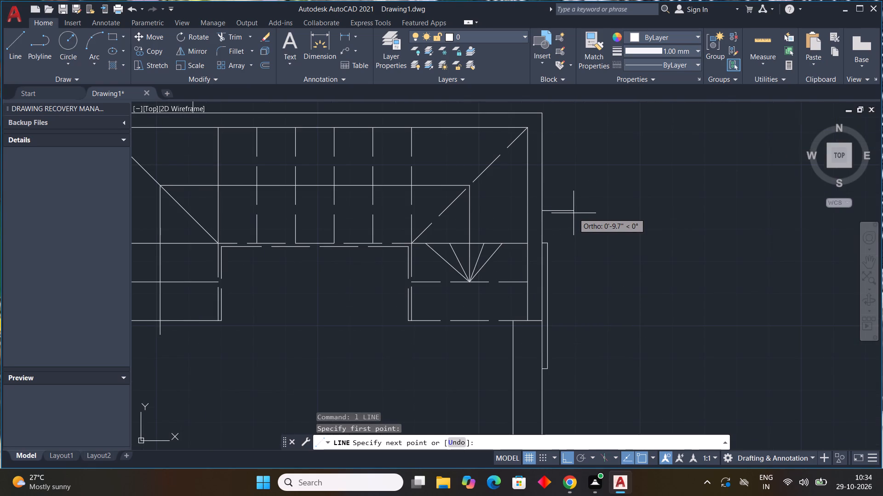
{"action": "left_click", "coordinate": [571, 213]}
{"action": "middle_click_drag", "start_coordinate": [569, 310], "coordinate": [548, 262]}
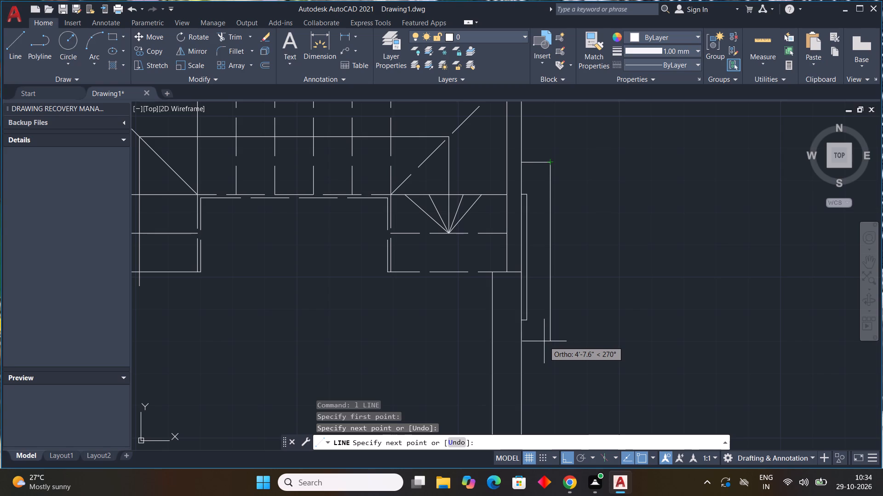
{"action": "left_click", "coordinate": [544, 341]}
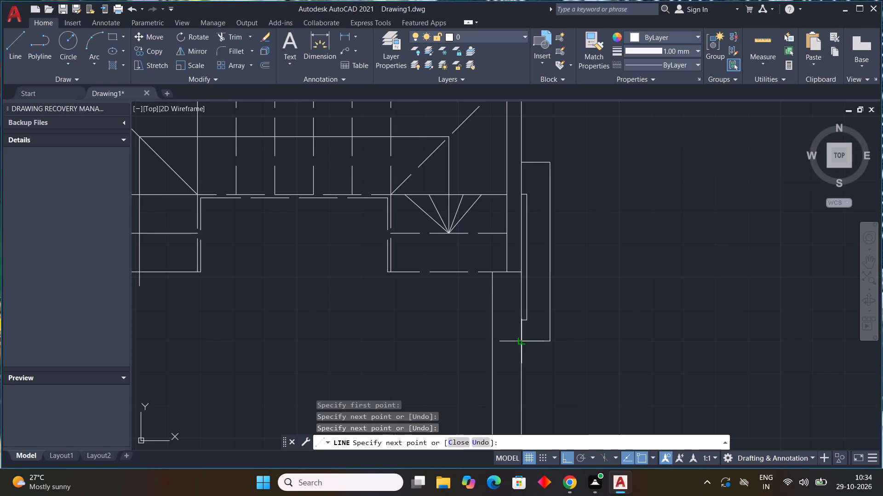
{"action": "left_click", "coordinate": [522, 341]}
{"action": "key", "text": "Escape"}
Draw two short vertical lines across the northern partition of the small room beside the kitchen, marking a window opening near its middle.
{"action": "scroll", "coordinate": [605, 296], "scroll_direction": "down", "scroll_amount": 3}
{"action": "middle_click_drag", "start_coordinate": [619, 278], "coordinate": [603, 302]}
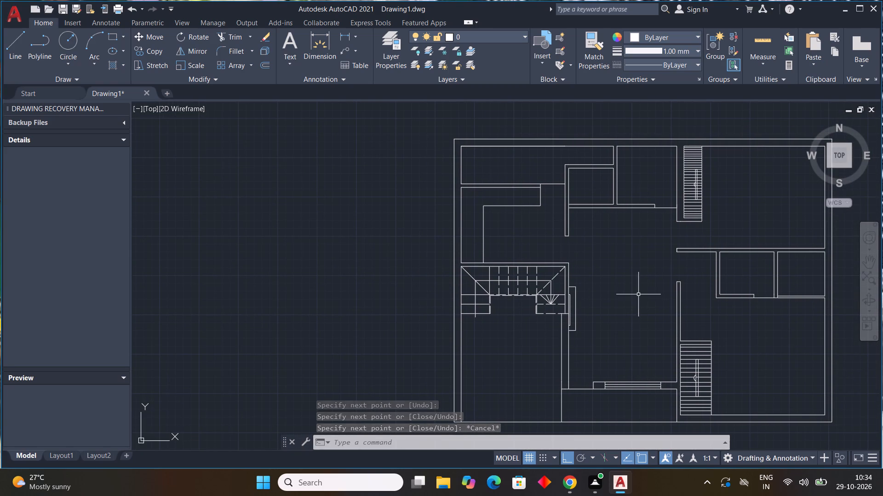
{"action": "middle_click_drag", "start_coordinate": [607, 242], "coordinate": [645, 317]}
{"action": "scroll", "coordinate": [640, 322], "scroll_direction": "down", "scroll_amount": 1}
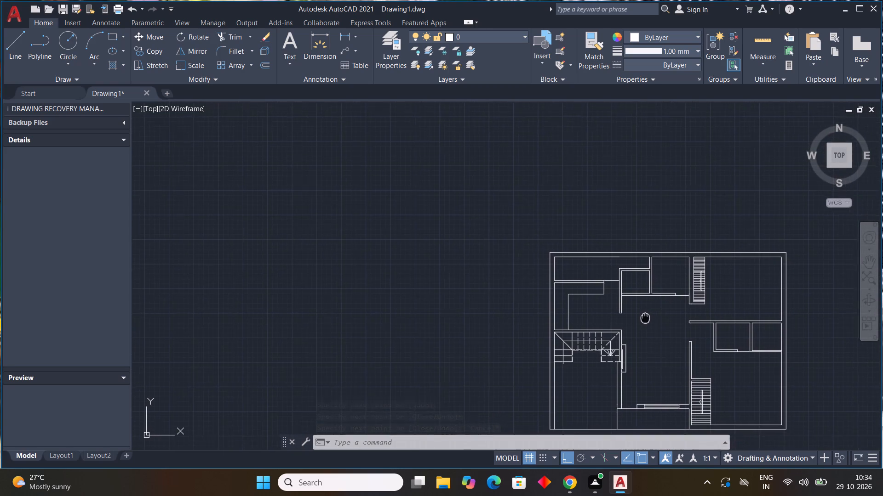
{"action": "middle_click_drag", "start_coordinate": [645, 317], "coordinate": [596, 351]}
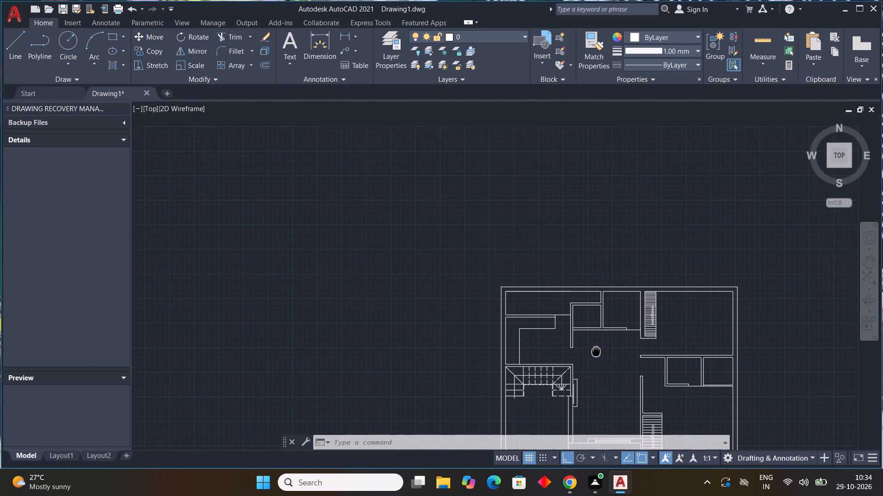
{"action": "middle_click_drag", "start_coordinate": [596, 351], "coordinate": [540, 365]}
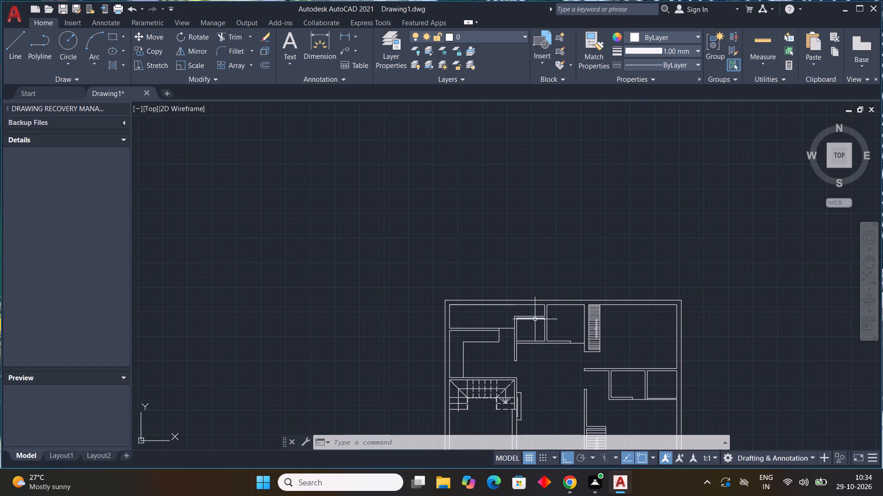
{"action": "scroll", "coordinate": [535, 316], "scroll_direction": "up", "scroll_amount": 4}
{"action": "type", "text": "l"}
{"action": "key", "text": "space"}
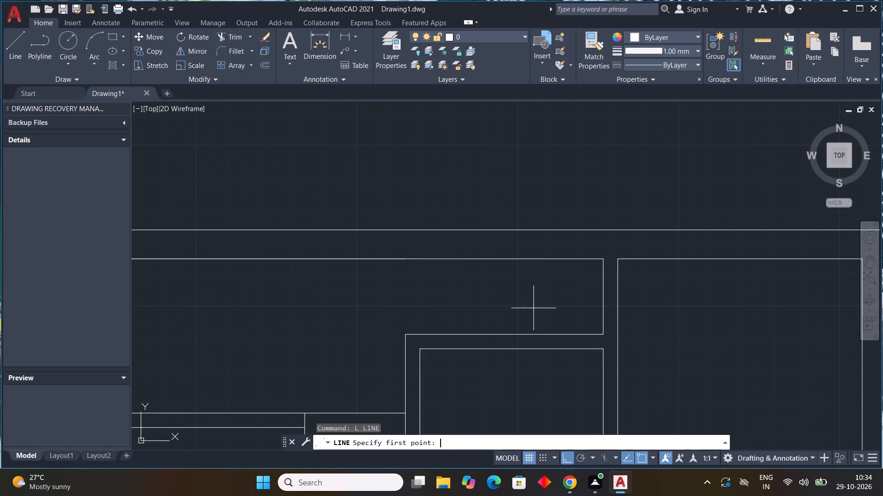
{"action": "middle_click_drag", "start_coordinate": [516, 315], "coordinate": [524, 362]}
{"action": "middle_click_drag", "start_coordinate": [520, 351], "coordinate": [500, 310]}
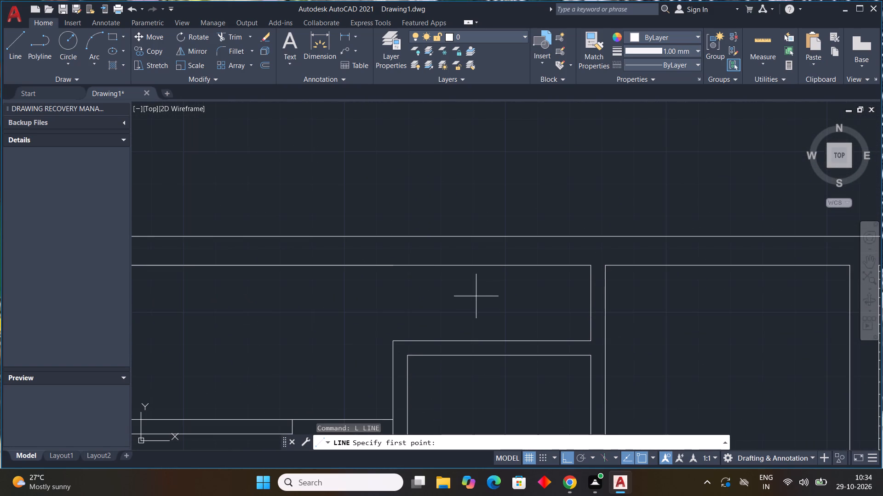
{"action": "left_click", "coordinate": [472, 341]}
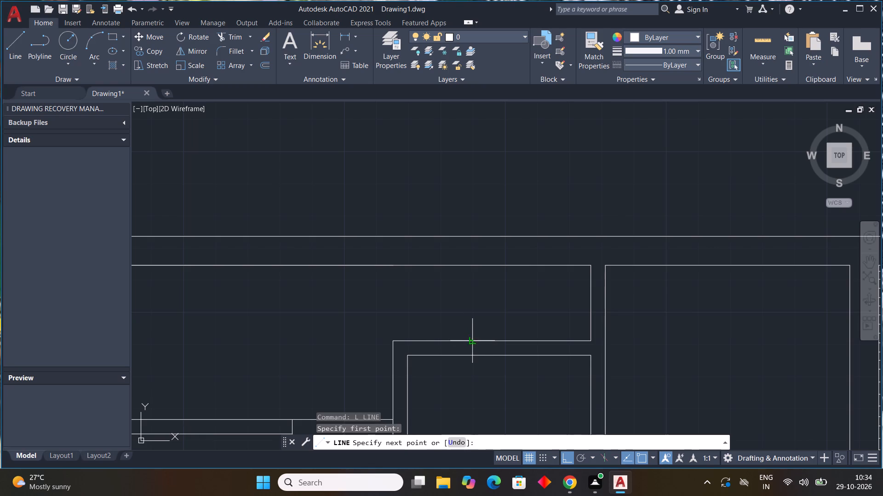
{"action": "left_click", "coordinate": [475, 356]}
{"action": "key", "text": "Escape"}
{"action": "key", "text": "space"}
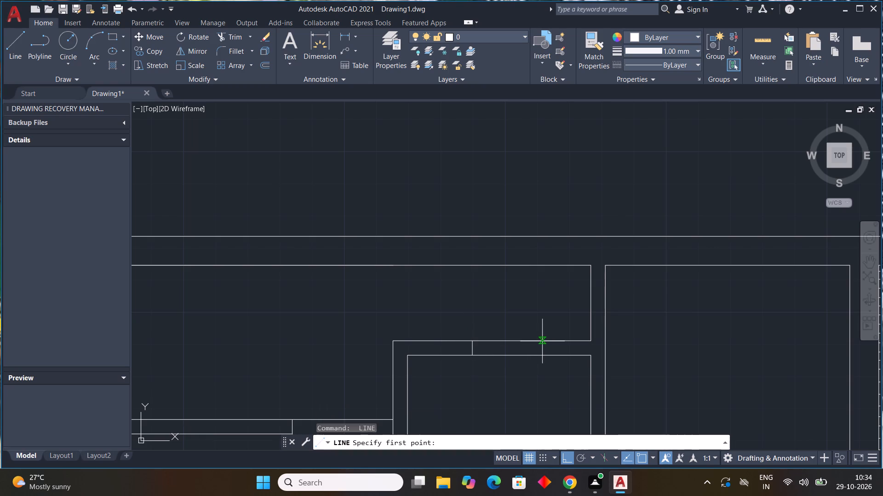
{"action": "left_click", "coordinate": [538, 343]}
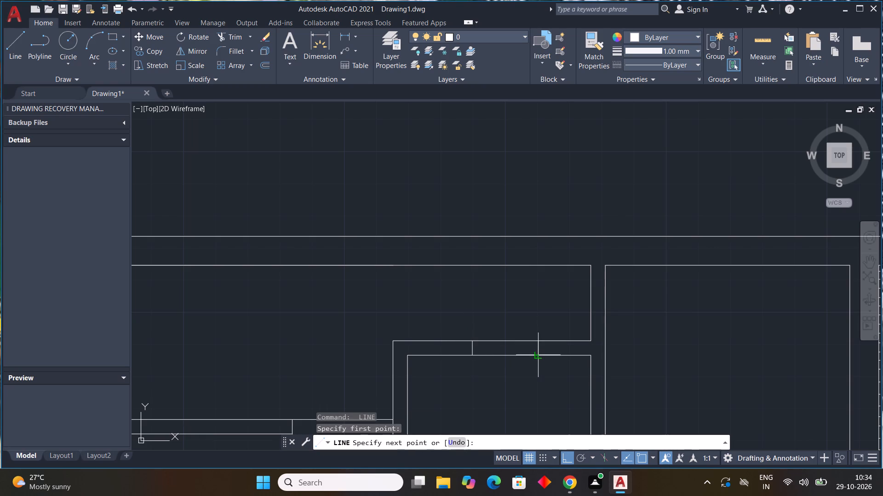
{"action": "left_click", "coordinate": [541, 356]}
{"action": "key", "text": "Escape"}
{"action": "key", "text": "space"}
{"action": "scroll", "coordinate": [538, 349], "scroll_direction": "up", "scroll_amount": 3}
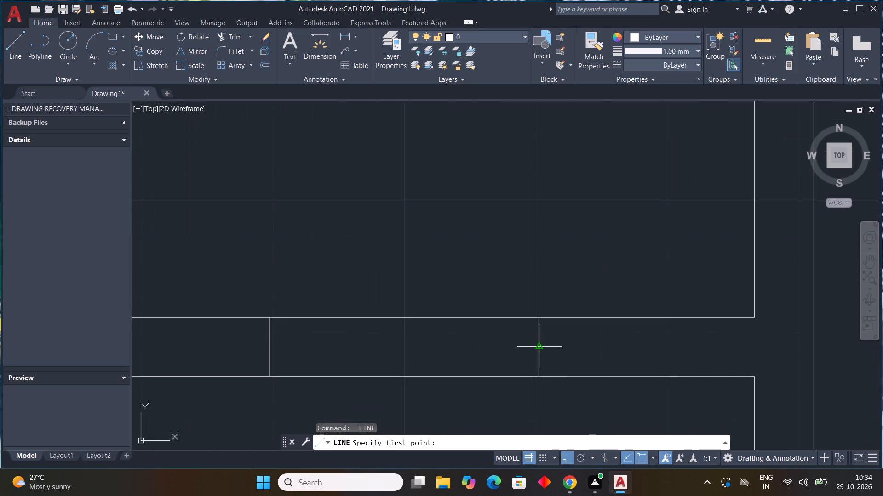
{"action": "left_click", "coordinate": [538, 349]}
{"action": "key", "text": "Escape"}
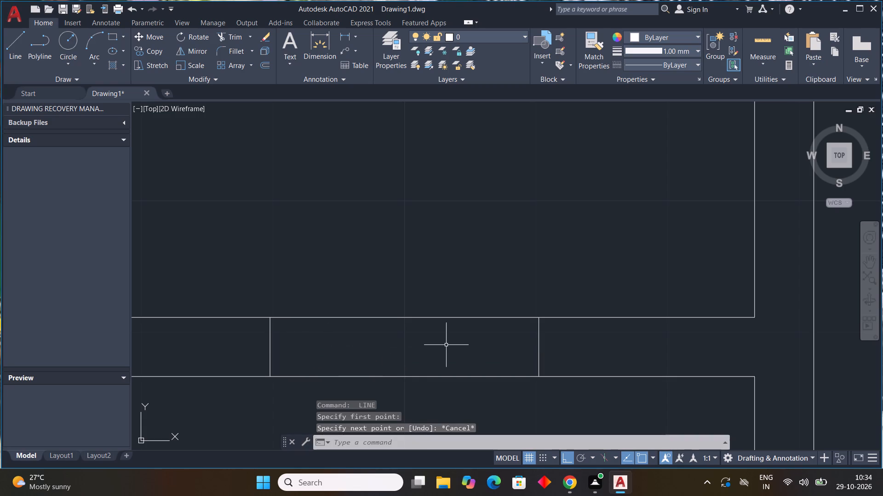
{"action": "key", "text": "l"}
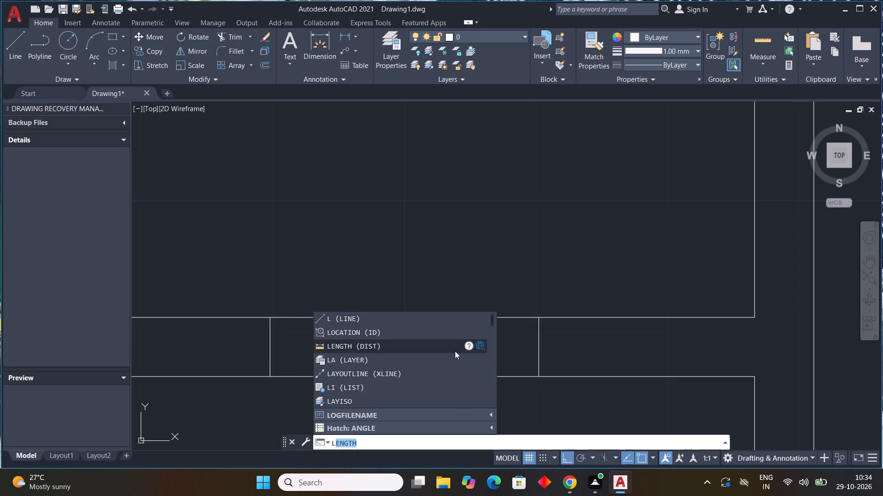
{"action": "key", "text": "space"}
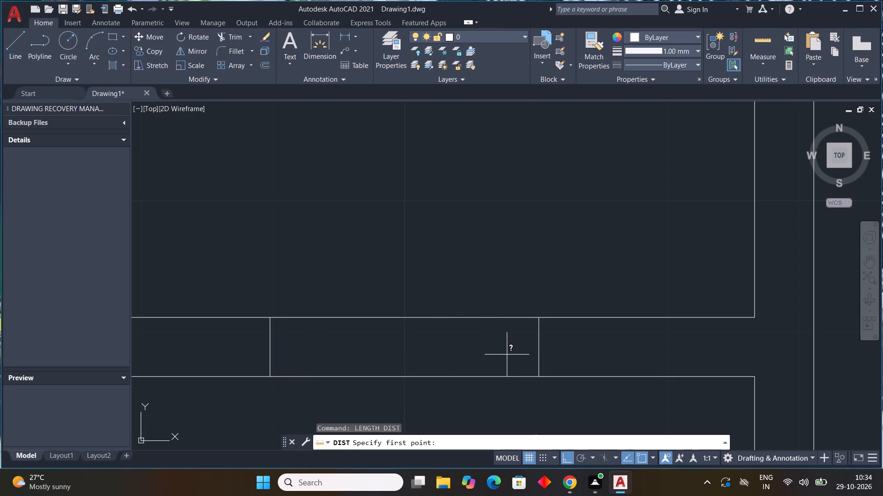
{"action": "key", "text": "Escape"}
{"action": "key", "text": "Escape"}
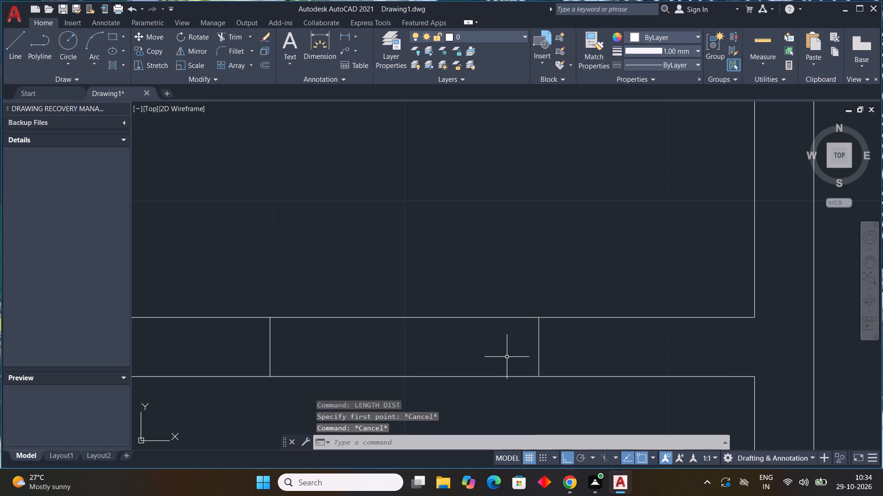
Draw two parallel horizontal lines between the two short vertical lines in the small room's northern partition, completing the window symbol.
{"action": "type", "text": "l"}
{"action": "key", "text": "space"}
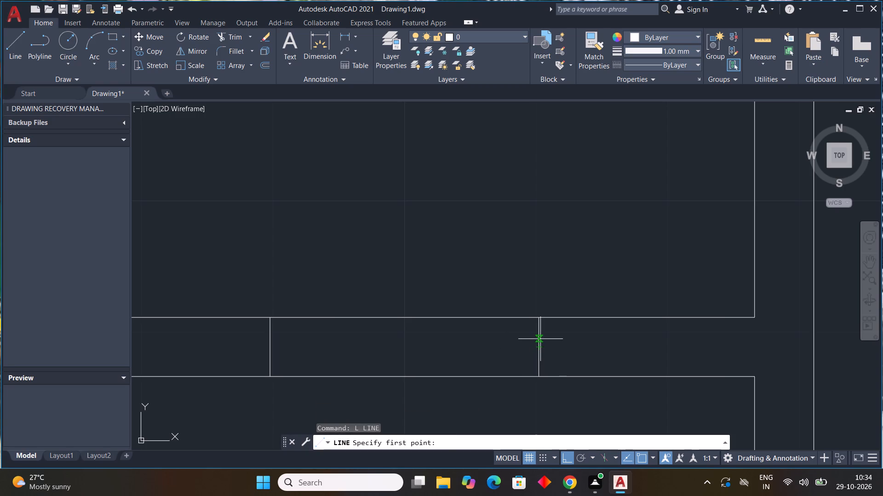
{"action": "left_click", "coordinate": [540, 339]}
{"action": "left_click", "coordinate": [270, 342]}
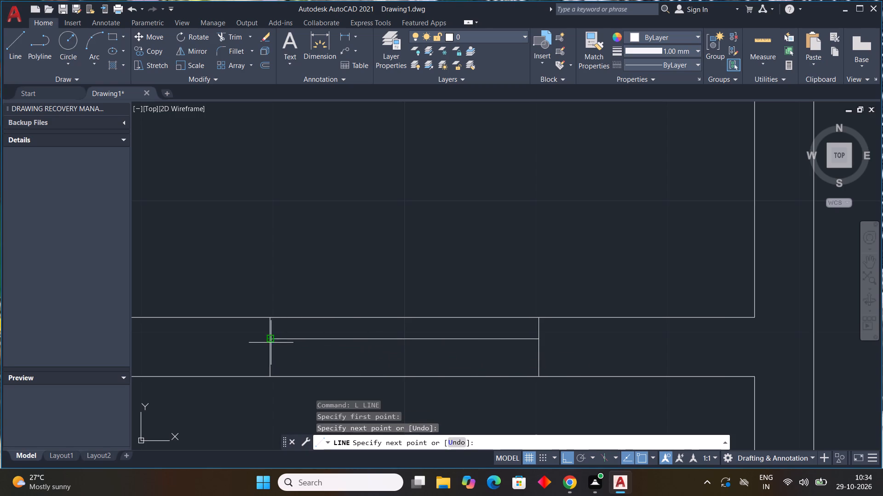
{"action": "key", "text": "Escape"}
{"action": "key", "text": "space"}
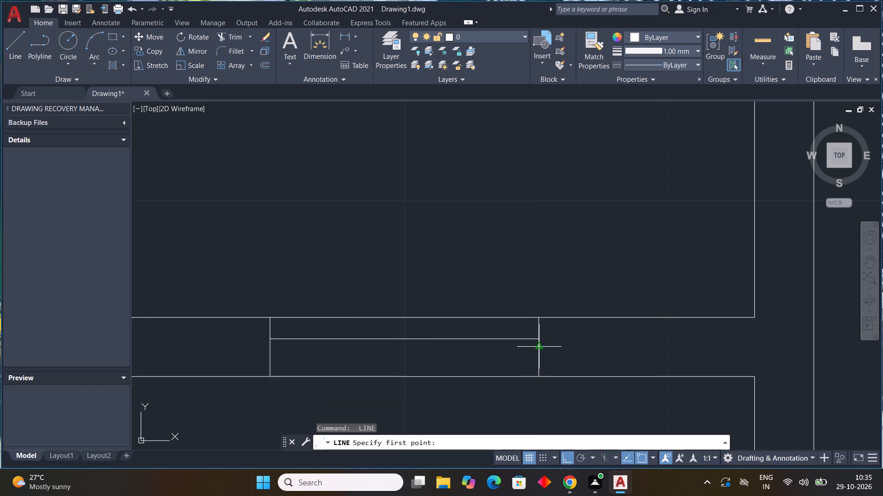
{"action": "left_click", "coordinate": [537, 355]}
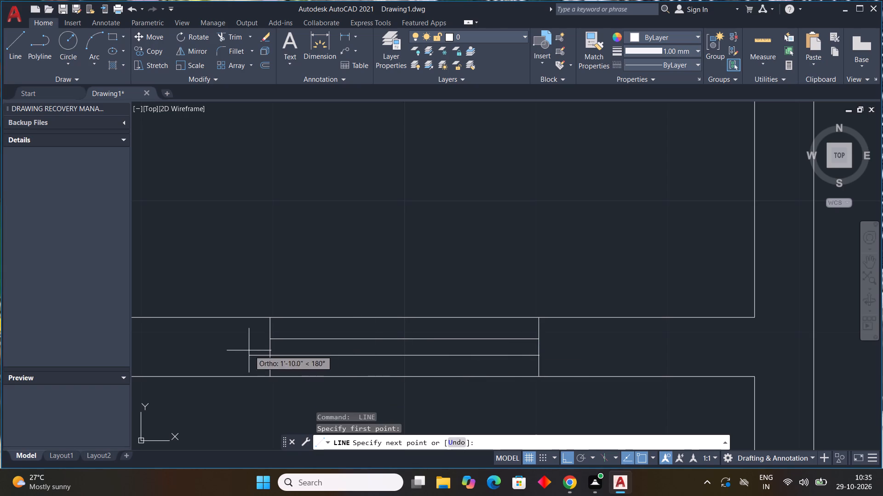
{"action": "left_click", "coordinate": [274, 355]}
{"action": "key", "text": "Escape"}
Draw a line 1" east from the small room's west wall, level with the kitchen's northern line, and continue south to the southern partition's outer face.
{"action": "scroll", "coordinate": [426, 323], "scroll_direction": "down", "scroll_amount": 3}
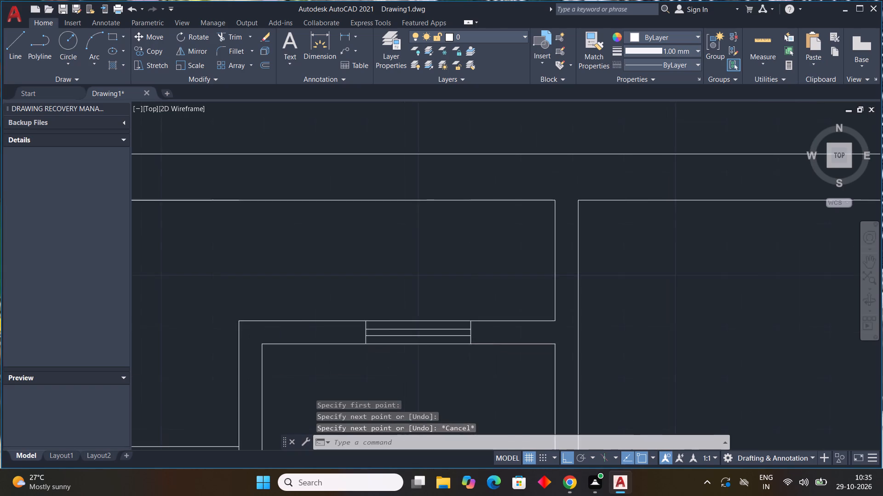
{"action": "middle_click_drag", "start_coordinate": [440, 342], "coordinate": [436, 268]}
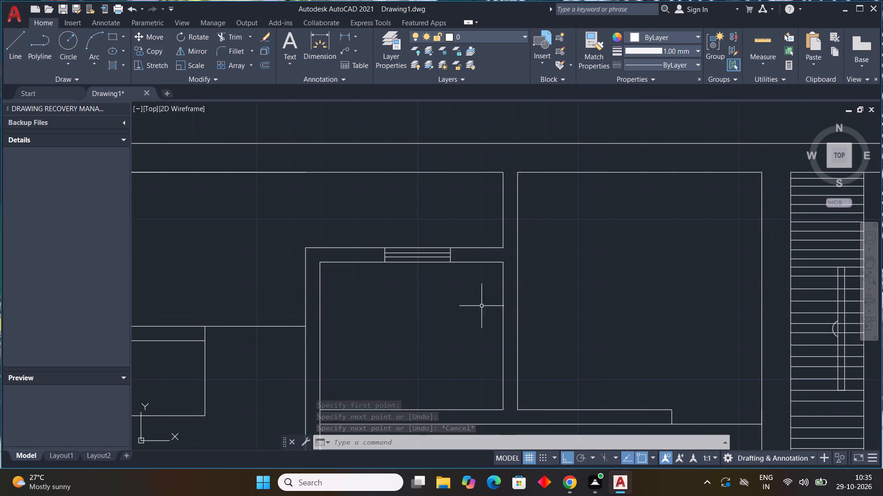
{"action": "middle_click_drag", "start_coordinate": [415, 318], "coordinate": [569, 327]}
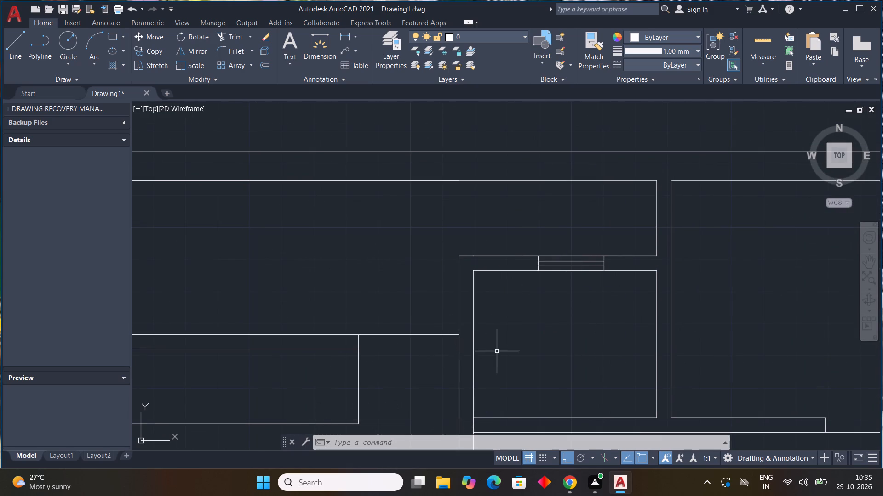
{"action": "middle_click_drag", "start_coordinate": [505, 338], "coordinate": [521, 315]}
{"action": "type", "text": "l"}
{"action": "key", "text": "space"}
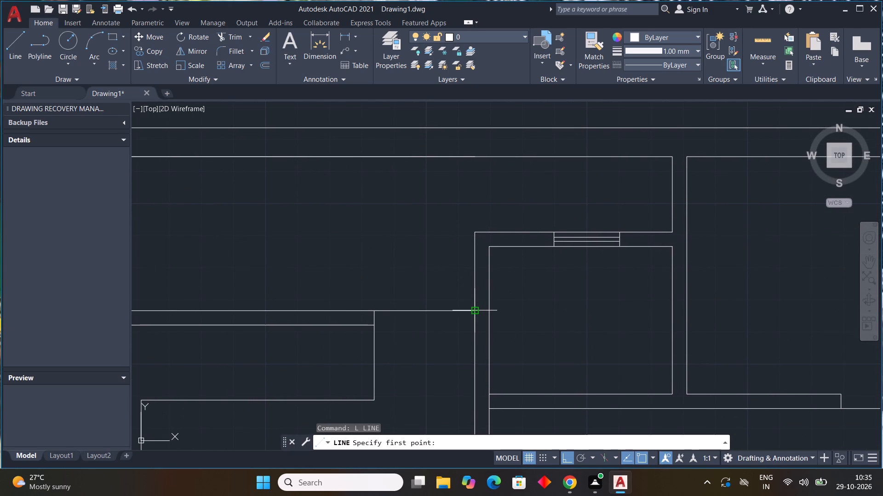
{"action": "scroll", "coordinate": [473, 313], "scroll_direction": "up", "scroll_amount": 1}
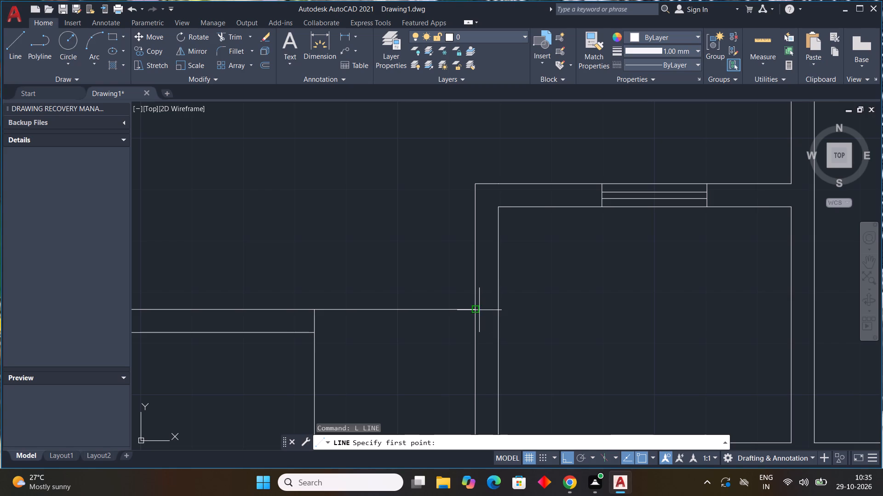
{"action": "scroll", "coordinate": [479, 310], "scroll_direction": "up", "scroll_amount": 3}
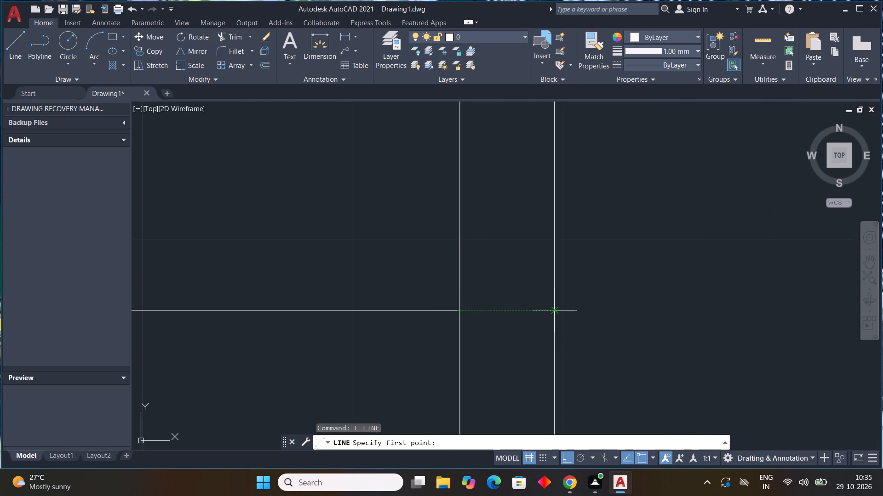
{"action": "left_click_drag", "start_coordinate": [552, 309], "coordinate": [559, 310]}
{"action": "scroll", "coordinate": [608, 310], "scroll_direction": "down", "scroll_amount": 3}
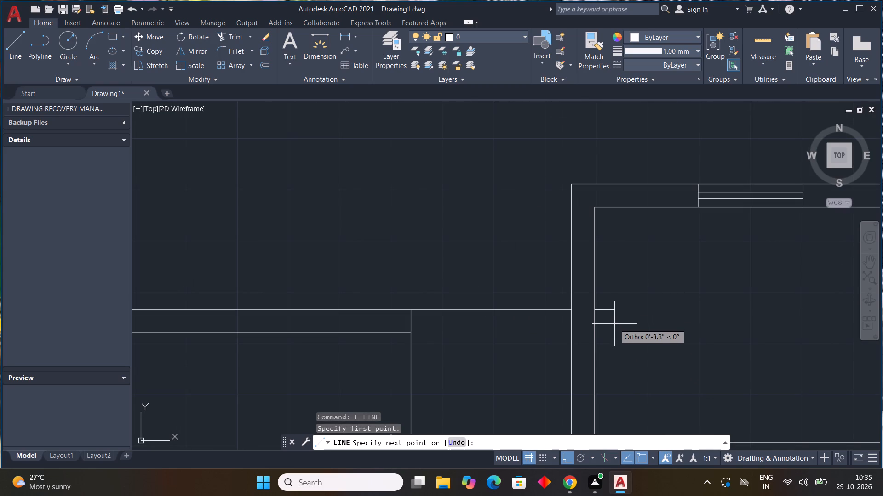
{"action": "key", "text": "1"}
{"action": "key", "text": "shift+quotedbl"}
{"action": "key", "text": "Return"}
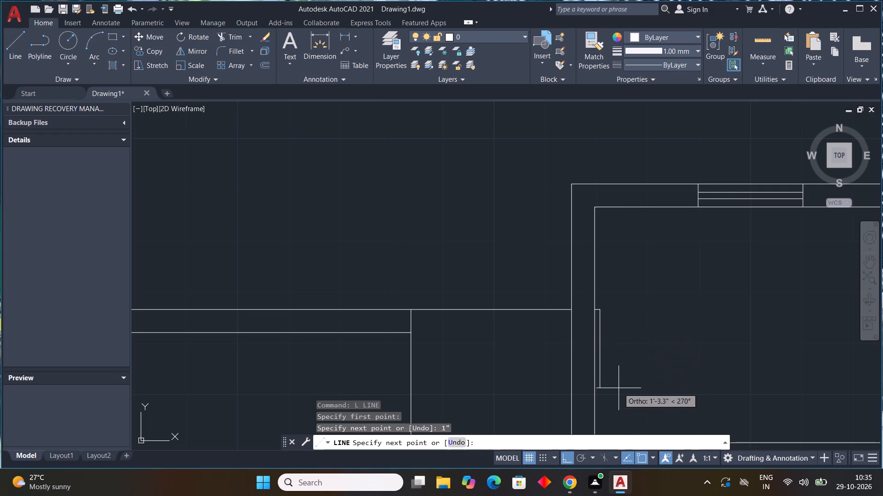
{"action": "middle_click_drag", "start_coordinate": [618, 371], "coordinate": [644, 260]}
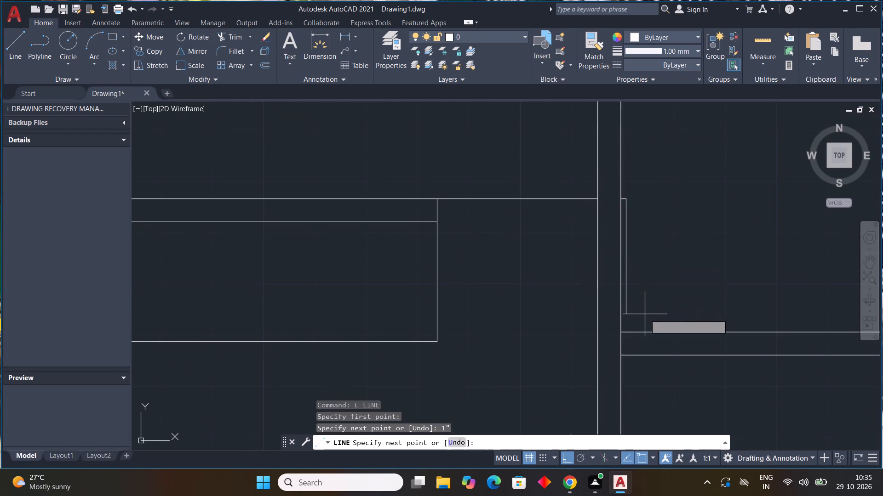
{"action": "scroll", "coordinate": [629, 331], "scroll_direction": "up", "scroll_amount": 1}
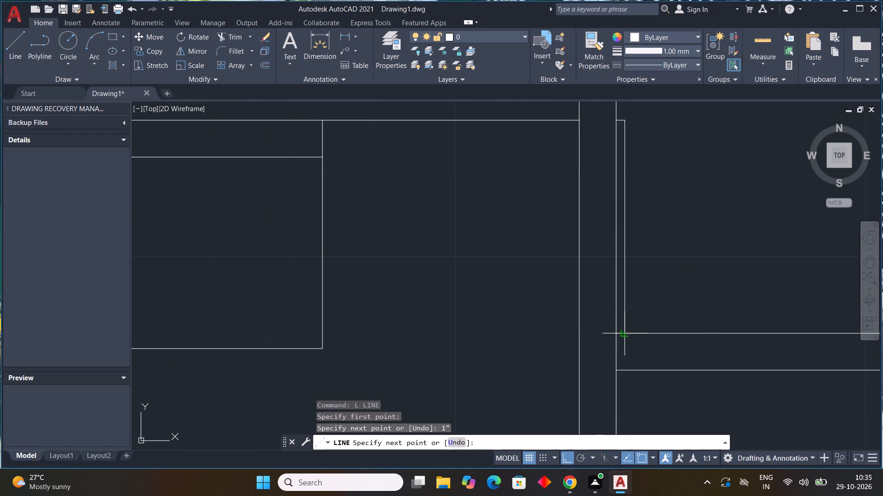
{"action": "scroll", "coordinate": [627, 331], "scroll_direction": "down", "scroll_amount": 2}
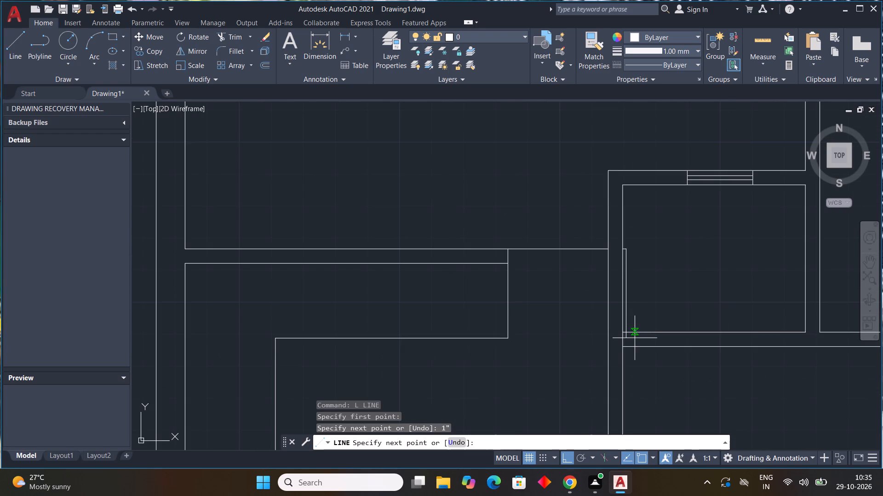
{"action": "scroll", "coordinate": [636, 355], "scroll_direction": "up", "scroll_amount": 2}
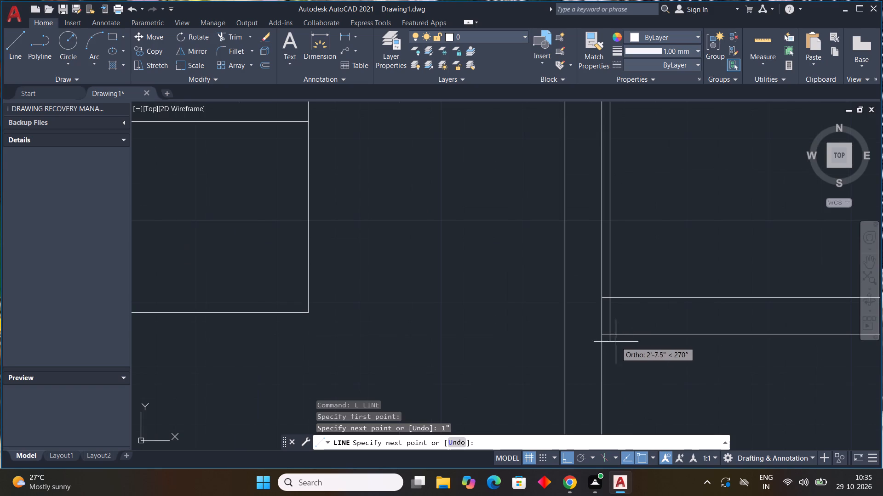
{"action": "left_click", "coordinate": [610, 332]}
{"action": "key", "text": "Escape"}
Draw a short vertical line across the small room's southern partition, between the thin strip on the west wall and the partition's middle.
{"action": "scroll", "coordinate": [665, 324], "scroll_direction": "down", "scroll_amount": 3}
{"action": "middle_click_drag", "start_coordinate": [680, 358], "coordinate": [666, 344]}
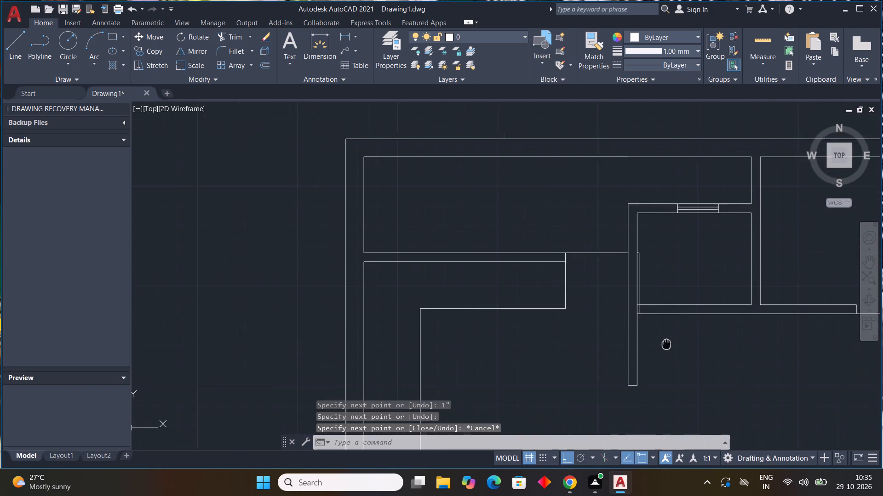
{"action": "middle_click_drag", "start_coordinate": [666, 344], "coordinate": [633, 322]}
{"action": "key", "text": "l"}
{"action": "key", "text": "space"}
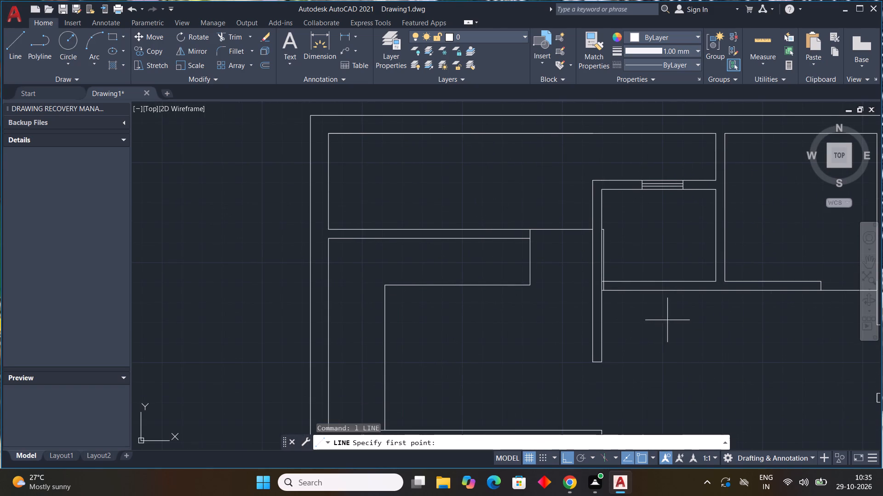
{"action": "middle_click_drag", "start_coordinate": [696, 318], "coordinate": [616, 333]}
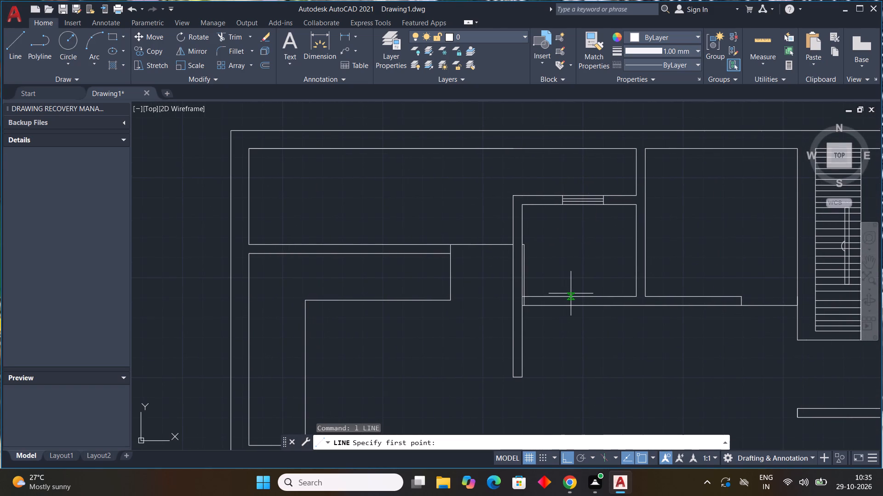
{"action": "scroll", "coordinate": [571, 293], "scroll_direction": "up", "scroll_amount": 1}
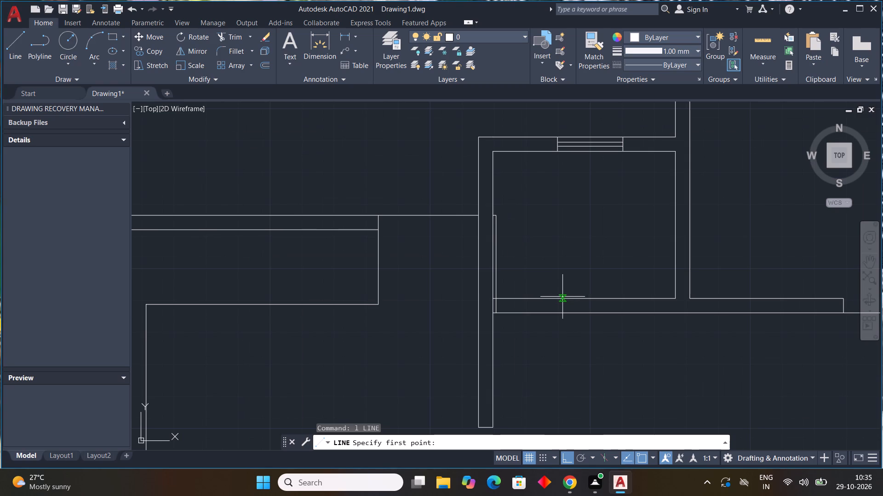
{"action": "left_click", "coordinate": [562, 297]}
{"action": "left_click", "coordinate": [564, 314]}
{"action": "key", "text": "Escape"}
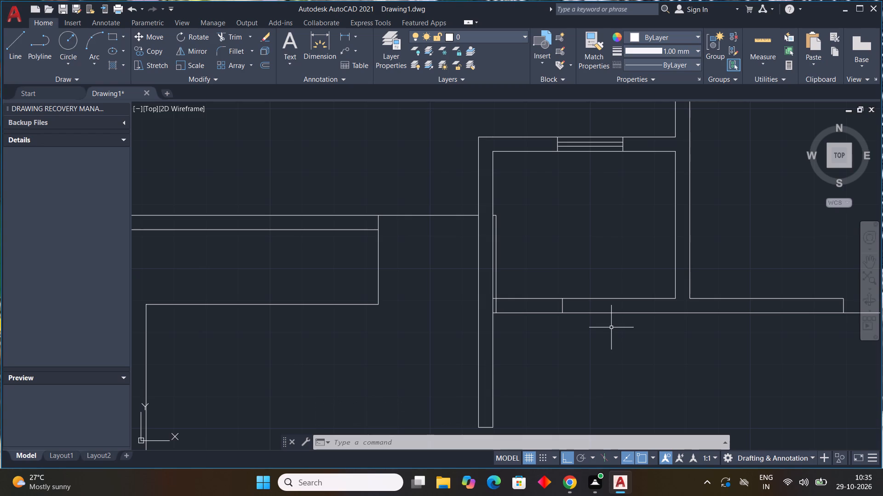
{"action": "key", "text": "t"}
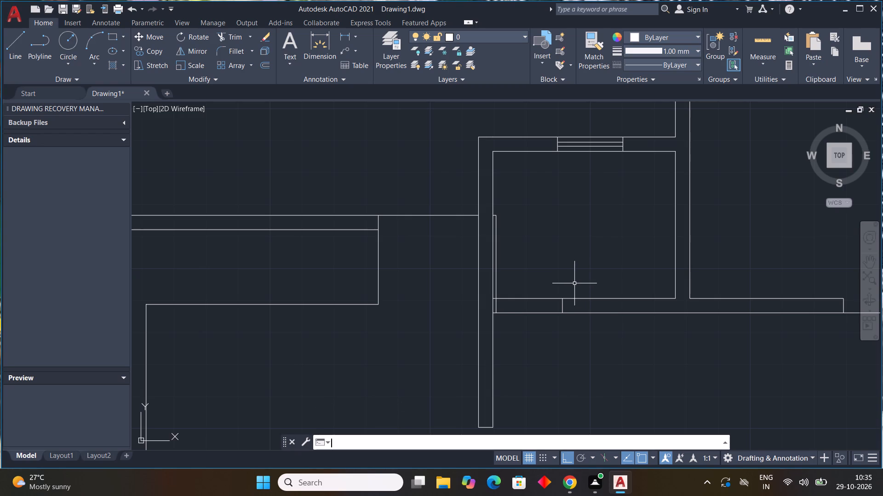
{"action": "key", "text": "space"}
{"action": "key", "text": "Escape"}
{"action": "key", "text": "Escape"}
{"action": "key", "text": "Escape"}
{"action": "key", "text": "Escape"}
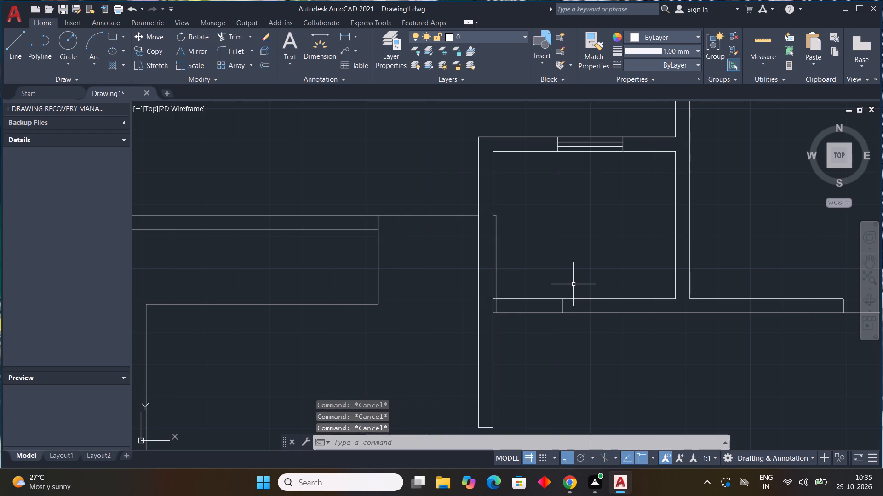
Trim the small room's southern partition inner line between its west wall and the short vertical line, including the bit inside the thin strip.
{"action": "type", "text": "tr"}
{"action": "key", "text": "space"}
{"action": "left_click", "coordinate": [542, 298]}
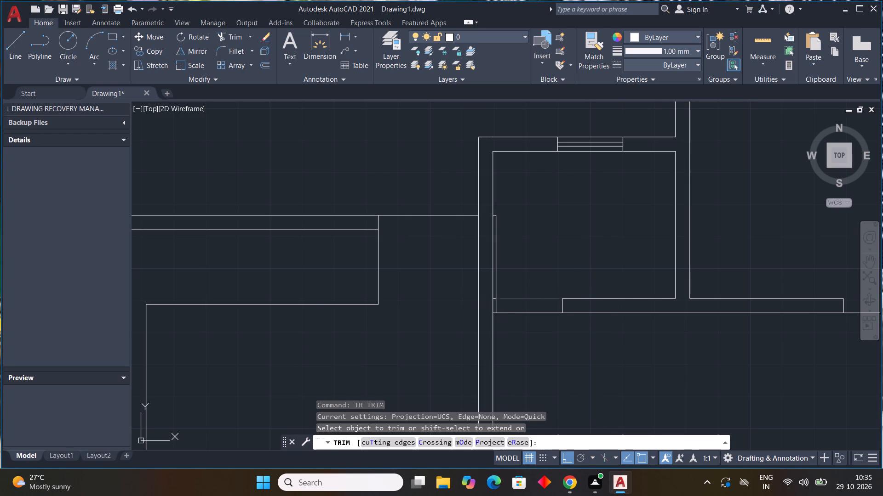
{"action": "scroll", "coordinate": [489, 296], "scroll_direction": "up", "scroll_amount": 3}
{"action": "left_click", "coordinate": [507, 306]}
{"action": "scroll", "coordinate": [566, 354], "scroll_direction": "down", "scroll_amount": 1}
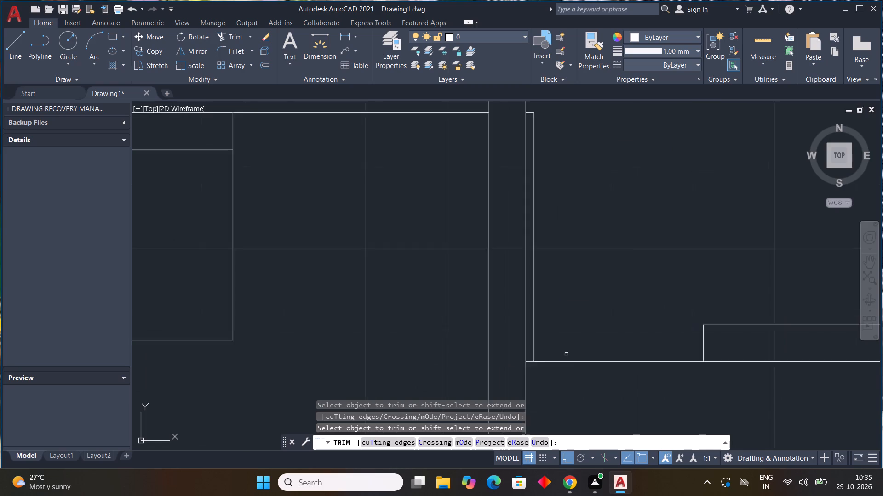
{"action": "scroll", "coordinate": [567, 354], "scroll_direction": "down", "scroll_amount": 1}
{"action": "key", "text": "Escape"}
{"action": "key", "text": "Escape"}
{"action": "key", "text": "Escape"}
{"action": "key", "text": "Escape"}
{"action": "key", "text": "Escape"}
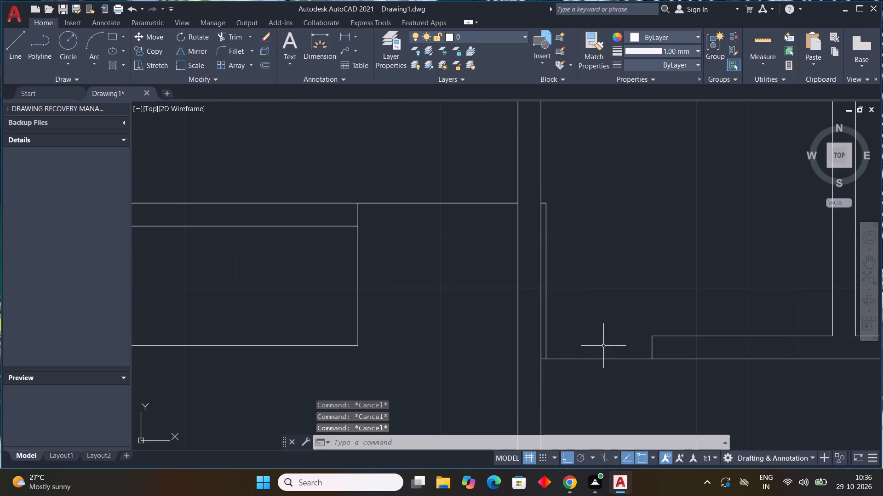
{"action": "key", "text": "Escape"}
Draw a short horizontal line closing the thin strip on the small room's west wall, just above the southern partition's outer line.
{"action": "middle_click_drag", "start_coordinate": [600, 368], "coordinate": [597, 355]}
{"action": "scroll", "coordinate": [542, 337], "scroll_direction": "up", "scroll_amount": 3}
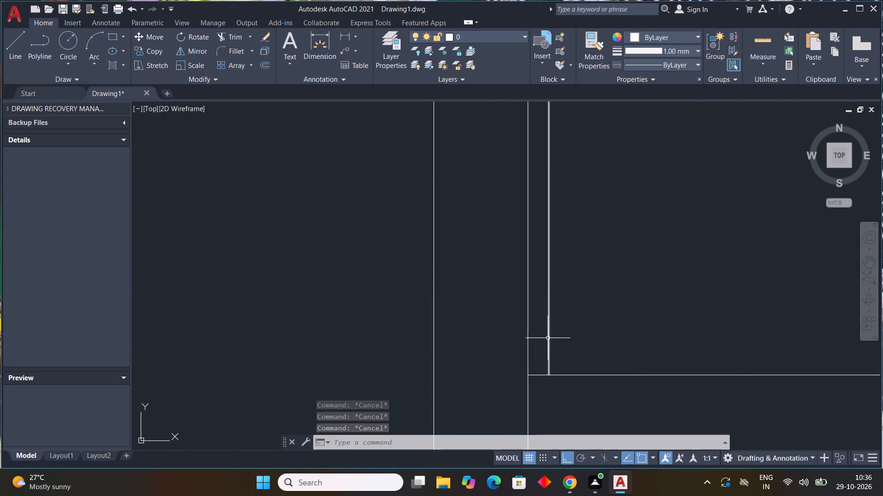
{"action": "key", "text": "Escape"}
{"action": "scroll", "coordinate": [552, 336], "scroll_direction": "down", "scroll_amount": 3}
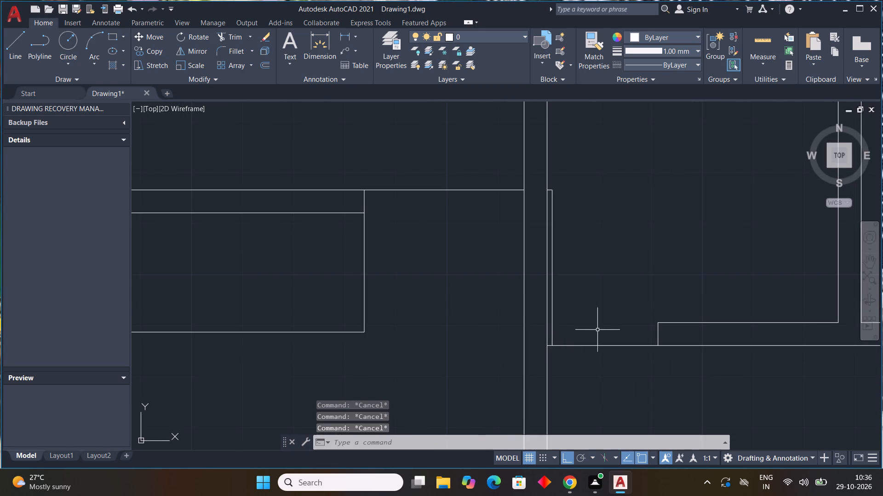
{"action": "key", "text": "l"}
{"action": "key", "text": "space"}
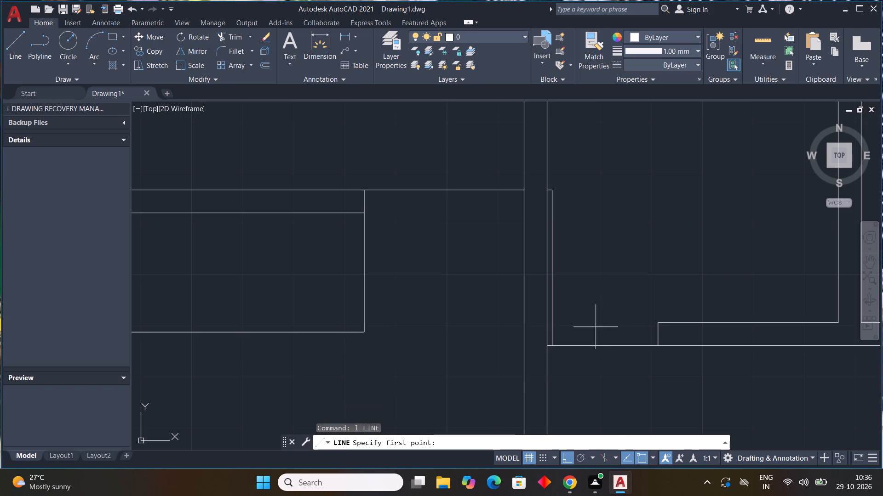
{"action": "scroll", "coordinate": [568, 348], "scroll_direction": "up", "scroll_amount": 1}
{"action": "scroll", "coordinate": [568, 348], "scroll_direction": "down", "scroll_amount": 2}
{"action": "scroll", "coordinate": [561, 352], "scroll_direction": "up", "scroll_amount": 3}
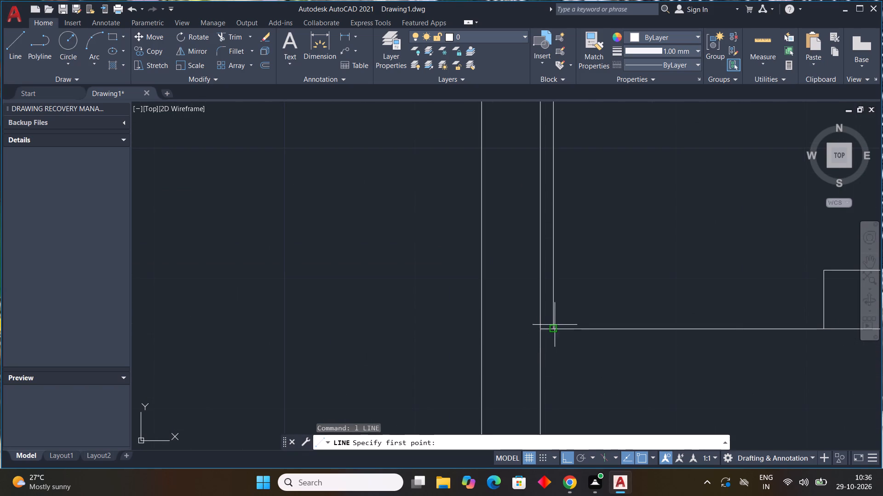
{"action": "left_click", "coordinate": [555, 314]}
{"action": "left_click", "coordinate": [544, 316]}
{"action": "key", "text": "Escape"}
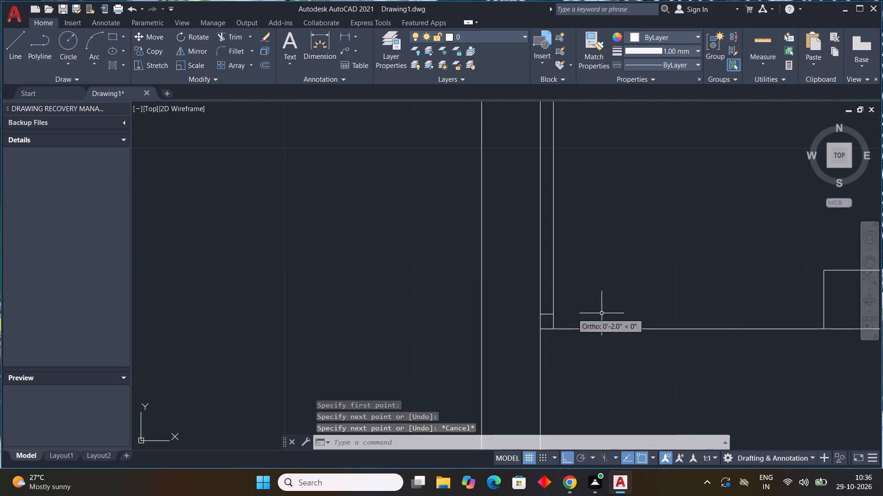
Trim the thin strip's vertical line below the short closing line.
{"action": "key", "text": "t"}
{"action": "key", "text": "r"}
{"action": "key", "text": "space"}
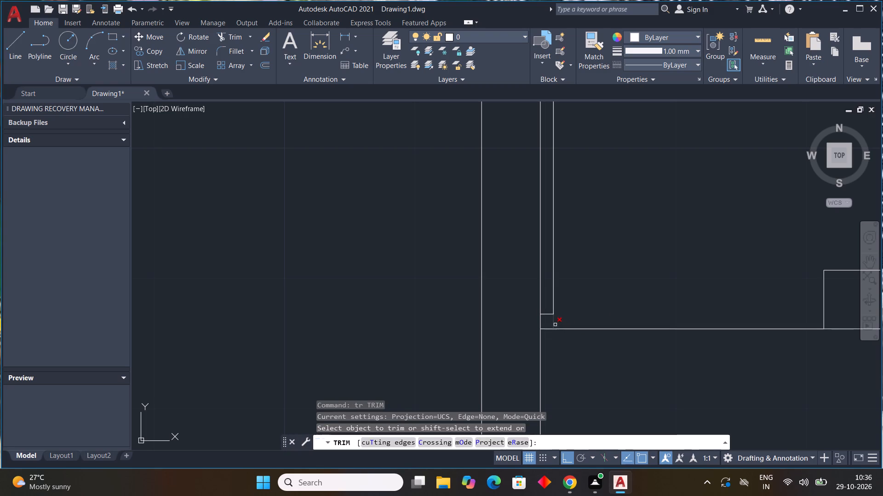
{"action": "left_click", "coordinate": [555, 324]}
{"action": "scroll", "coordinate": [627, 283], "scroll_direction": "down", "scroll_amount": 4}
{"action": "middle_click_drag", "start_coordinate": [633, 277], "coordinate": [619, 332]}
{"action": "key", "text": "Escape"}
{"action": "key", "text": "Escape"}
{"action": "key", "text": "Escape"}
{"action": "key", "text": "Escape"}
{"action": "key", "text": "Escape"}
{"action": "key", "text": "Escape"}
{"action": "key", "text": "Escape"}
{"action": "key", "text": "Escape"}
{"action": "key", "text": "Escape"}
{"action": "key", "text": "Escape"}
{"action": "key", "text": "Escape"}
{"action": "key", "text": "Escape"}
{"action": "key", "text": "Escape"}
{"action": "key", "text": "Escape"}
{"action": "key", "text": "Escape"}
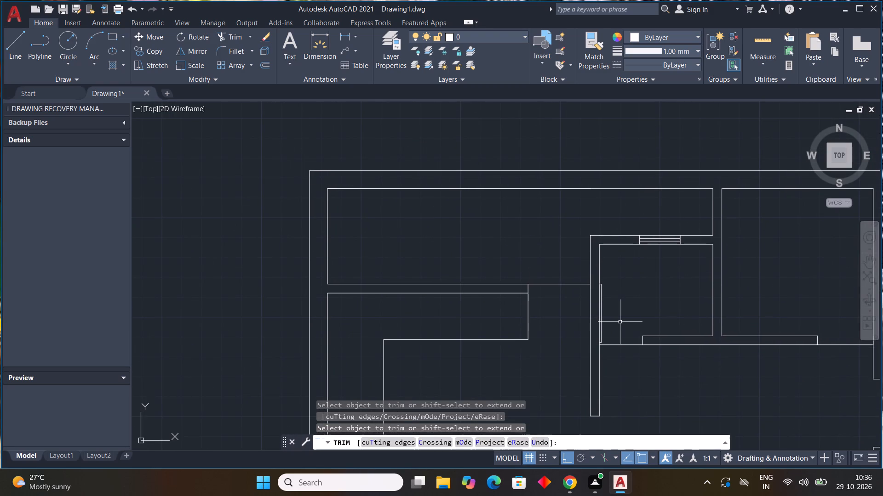
Draw a 2" wide vertical strip on the west wall's kitchen-side face, from just below the kitchen's northern line to slightly past the southern partition.
{"action": "key", "text": "l"}
{"action": "key", "text": "space"}
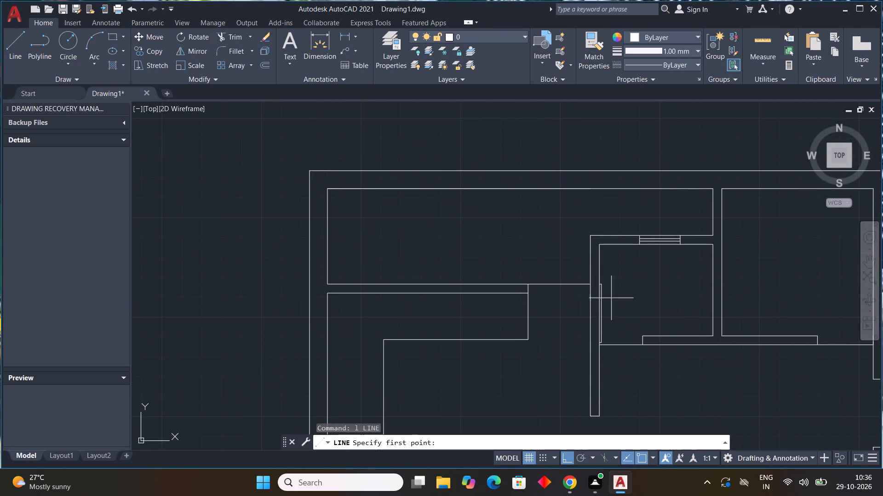
{"action": "scroll", "coordinate": [585, 293], "scroll_direction": "up", "scroll_amount": 3}
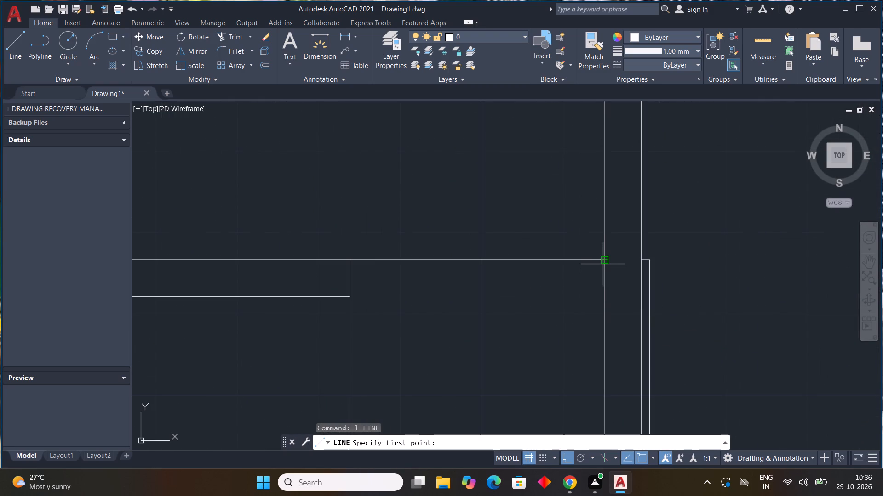
{"action": "left_click_drag", "start_coordinate": [605, 276], "coordinate": [602, 275]}
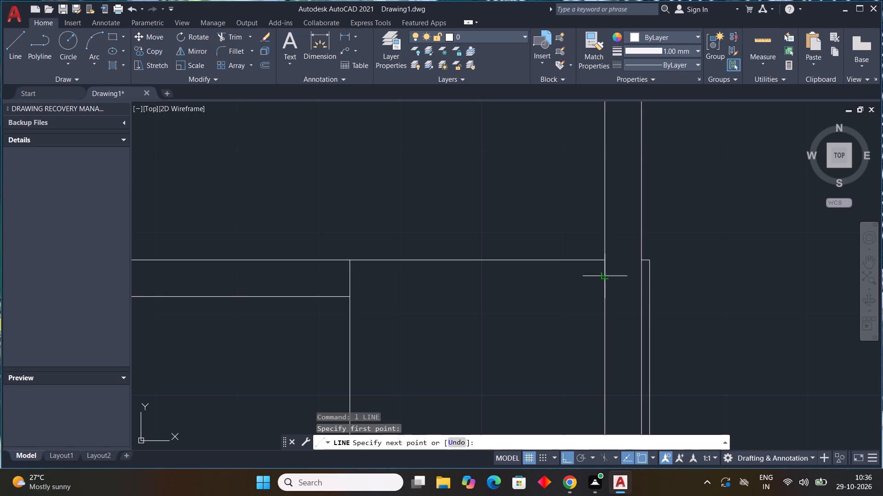
{"action": "left_click_drag", "start_coordinate": [602, 275], "coordinate": [599, 275]}
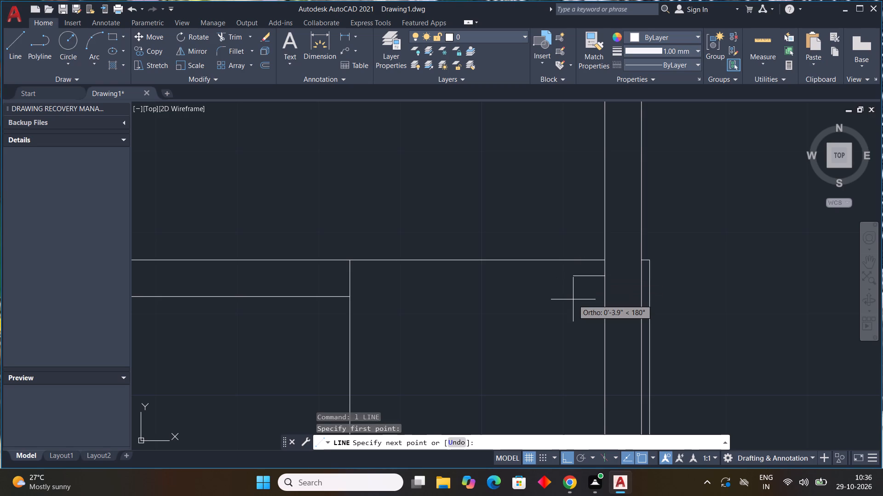
{"action": "type", "text": "2\""}
{"action": "key", "text": "Return"}
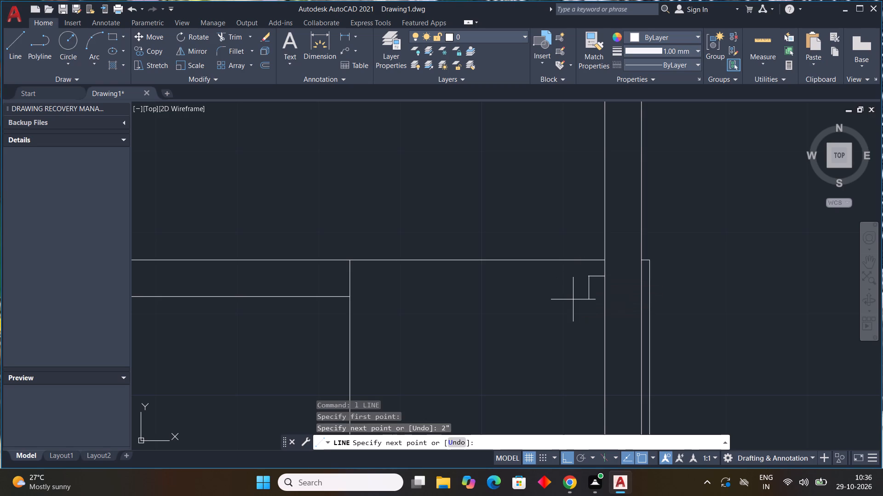
{"action": "middle_click_drag", "start_coordinate": [585, 343], "coordinate": [517, 179]}
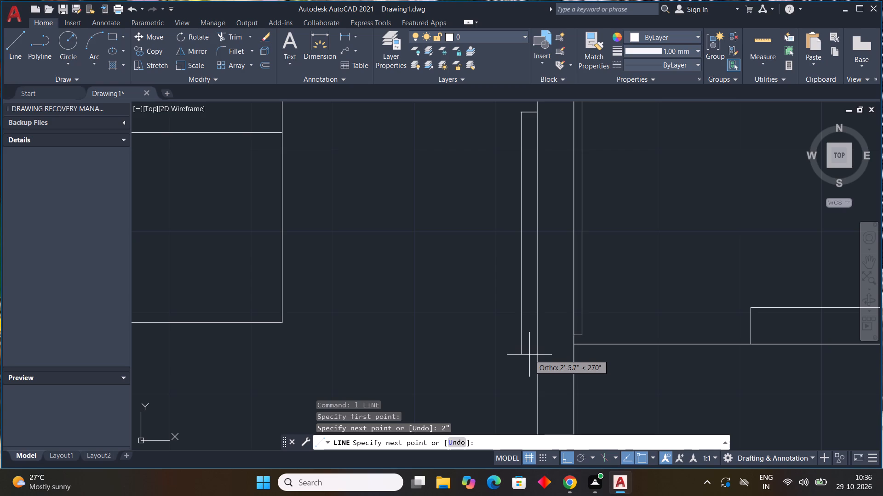
{"action": "left_click", "coordinate": [530, 366]}
{"action": "left_click", "coordinate": [540, 363]}
{"action": "key", "text": "Escape"}
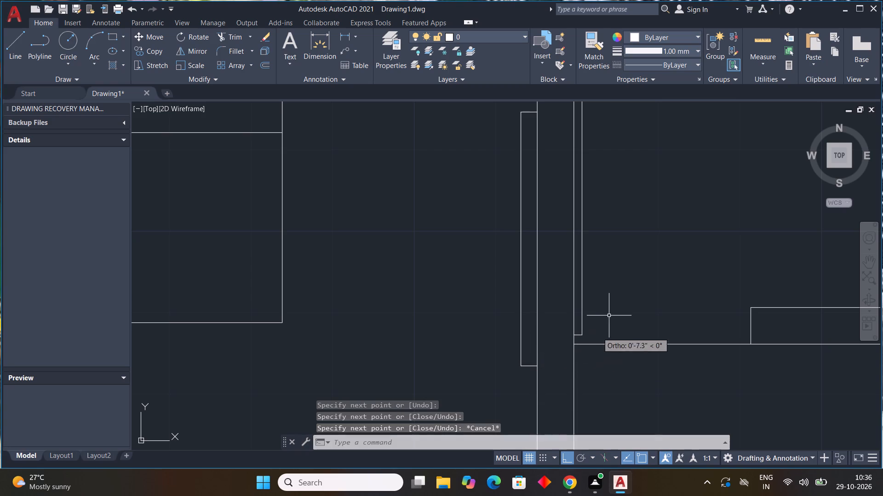
Erase the three lines of the 1" strip on the inner face of the small room's west wall.
{"action": "middle_click_drag", "start_coordinate": [609, 310], "coordinate": [555, 350]}
{"action": "scroll", "coordinate": [602, 316], "scroll_direction": "down", "scroll_amount": 1}
{"action": "scroll", "coordinate": [547, 208], "scroll_direction": "up", "scroll_amount": 3}
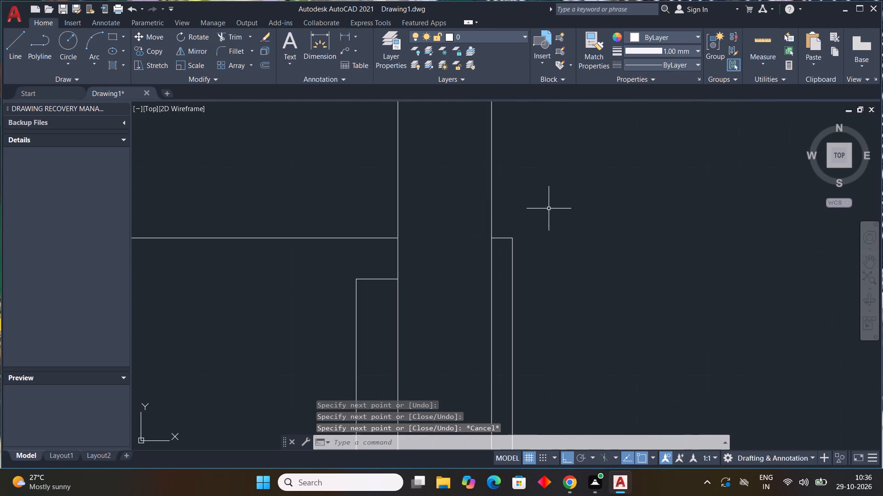
{"action": "left_click_drag", "start_coordinate": [552, 212], "coordinate": [548, 220]}
{"action": "scroll", "coordinate": [506, 318], "scroll_direction": "down", "scroll_amount": 1}
{"action": "middle_click_drag", "start_coordinate": [505, 317], "coordinate": [514, 189]}
{"action": "middle_click", "coordinate": [514, 189]}
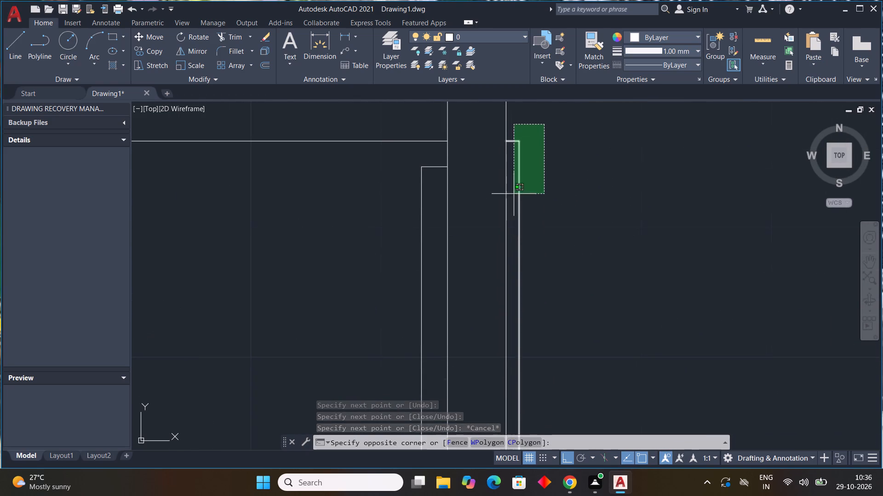
{"action": "middle_click_drag", "start_coordinate": [515, 386], "coordinate": [511, 235]}
{"action": "scroll", "coordinate": [513, 380], "scroll_direction": "down", "scroll_amount": 1}
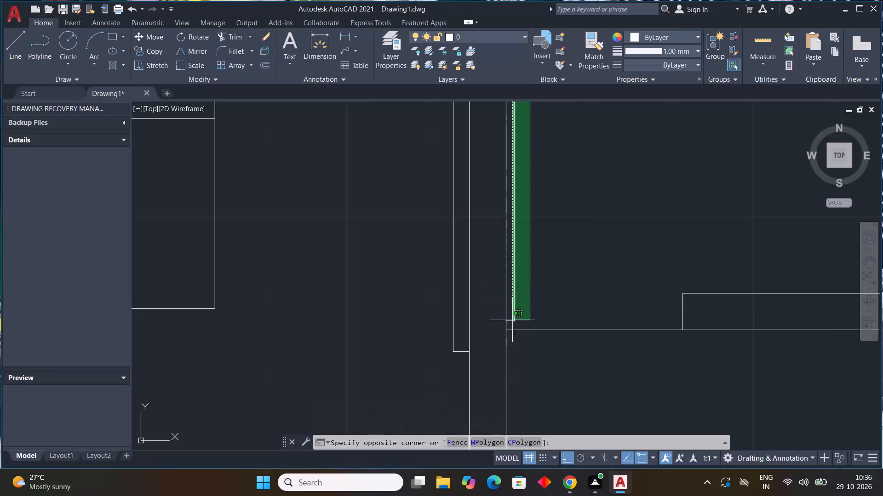
{"action": "left_click", "coordinate": [512, 323]}
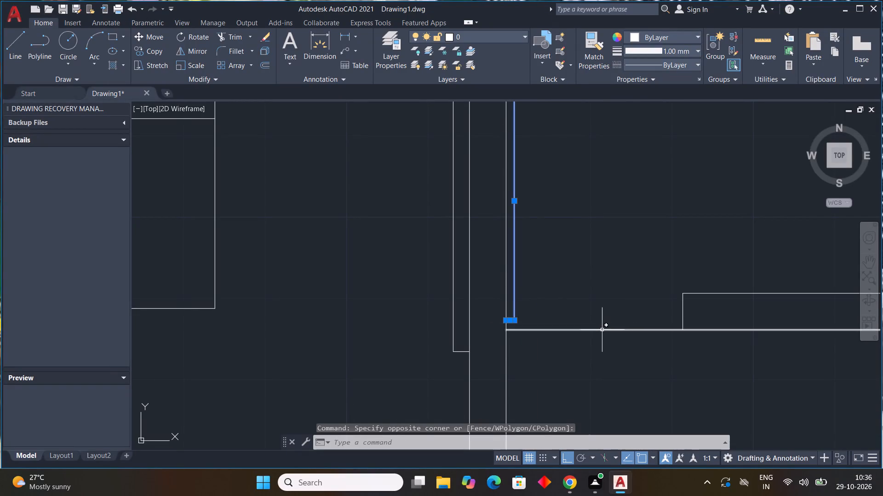
{"action": "key", "text": "Delete"}
Draw a 2" wide strip about 2'-10" long on the west wall's inner face, ending just above the small room's southern partition line.
{"action": "middle_click_drag", "start_coordinate": [568, 218], "coordinate": [560, 301]}
{"action": "scroll", "coordinate": [563, 238], "scroll_direction": "down", "scroll_amount": 1}
{"action": "type", "text": "l"}
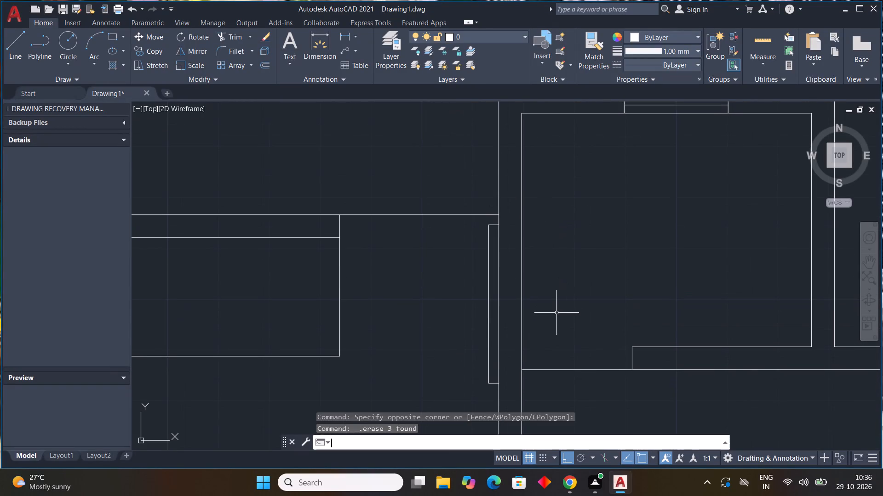
{"action": "key", "text": "space"}
{"action": "middle_click_drag", "start_coordinate": [542, 249], "coordinate": [516, 327]}
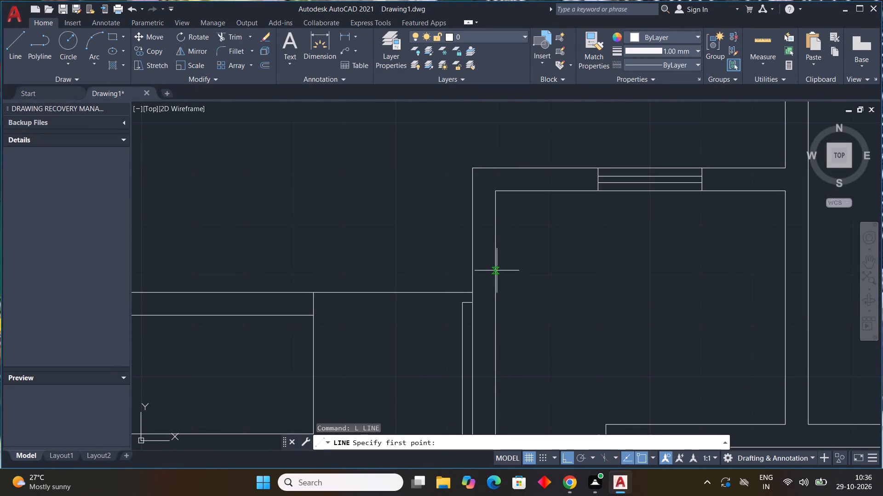
{"action": "scroll", "coordinate": [497, 273], "scroll_direction": "up", "scroll_amount": 1}
{"action": "left_click", "coordinate": [493, 269]}
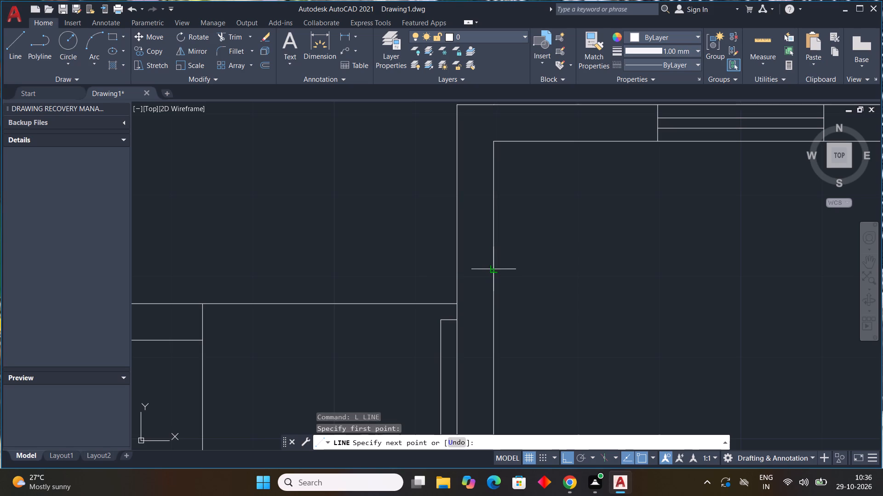
{"action": "key", "text": "2"}
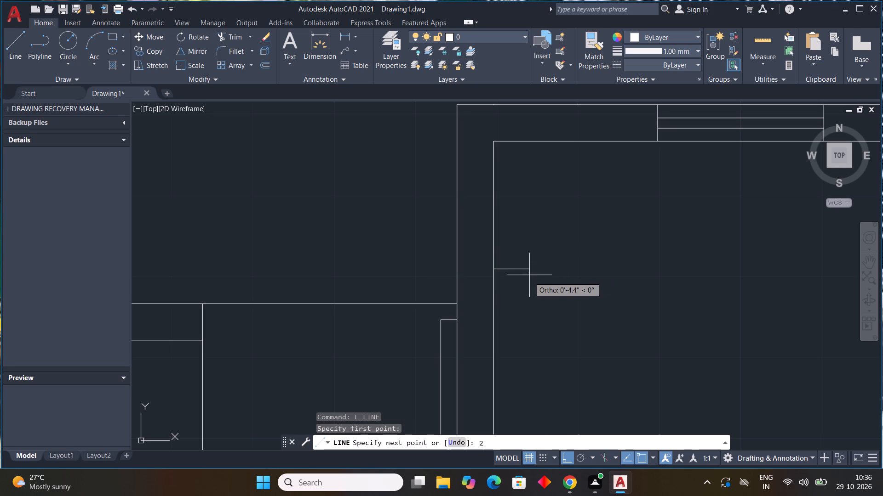
{"action": "key", "text": "shift+quotedbl"}
{"action": "key", "text": "Return"}
{"action": "scroll", "coordinate": [521, 339], "scroll_direction": "down", "scroll_amount": 1}
{"action": "middle_click_drag", "start_coordinate": [525, 351], "coordinate": [524, 198]}
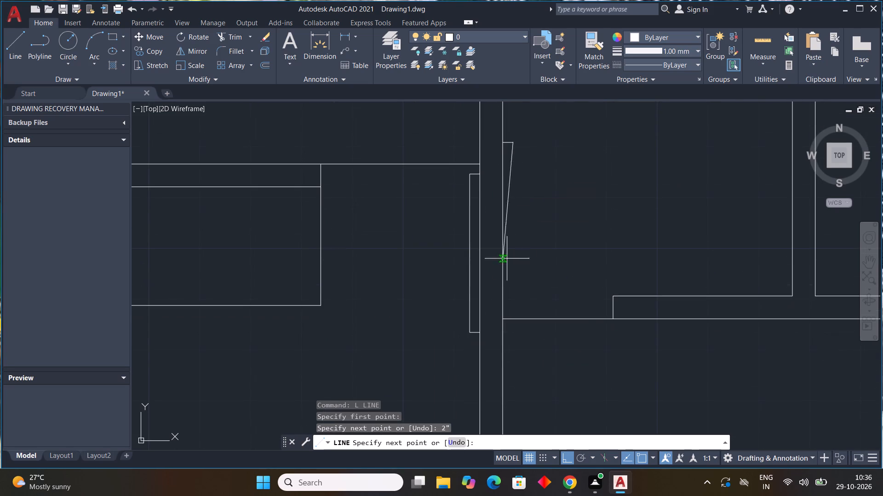
{"action": "scroll", "coordinate": [514, 312], "scroll_direction": "up", "scroll_amount": 3}
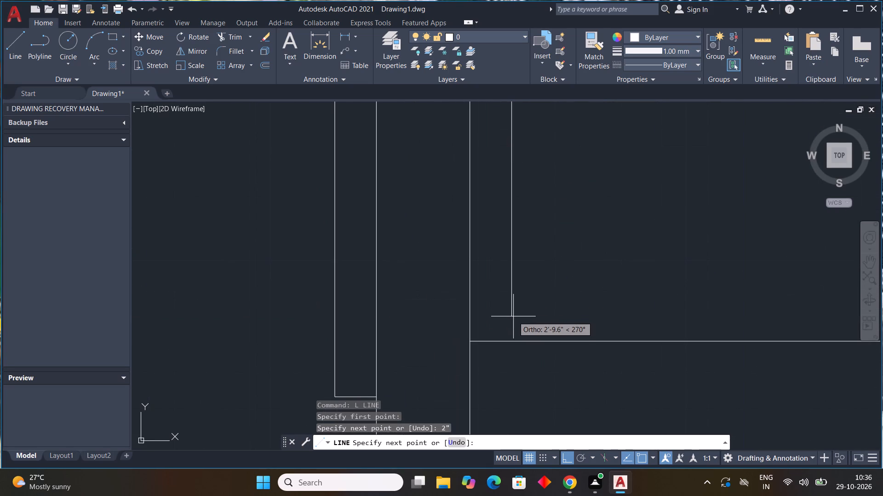
{"action": "left_click", "coordinate": [510, 323]}
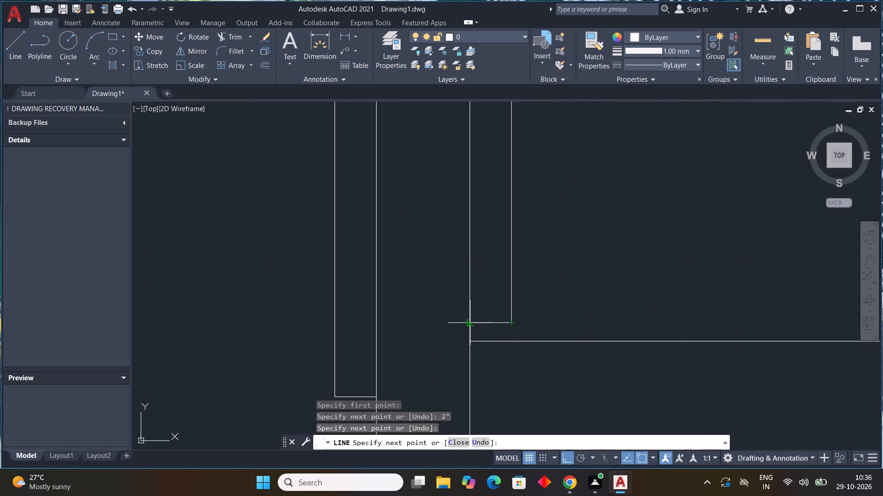
{"action": "left_click", "coordinate": [468, 319]}
{"action": "key", "text": "Escape"}
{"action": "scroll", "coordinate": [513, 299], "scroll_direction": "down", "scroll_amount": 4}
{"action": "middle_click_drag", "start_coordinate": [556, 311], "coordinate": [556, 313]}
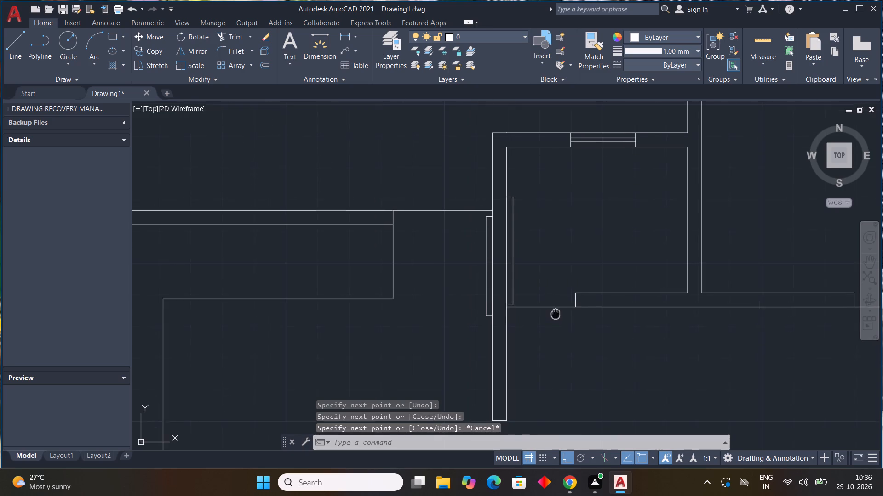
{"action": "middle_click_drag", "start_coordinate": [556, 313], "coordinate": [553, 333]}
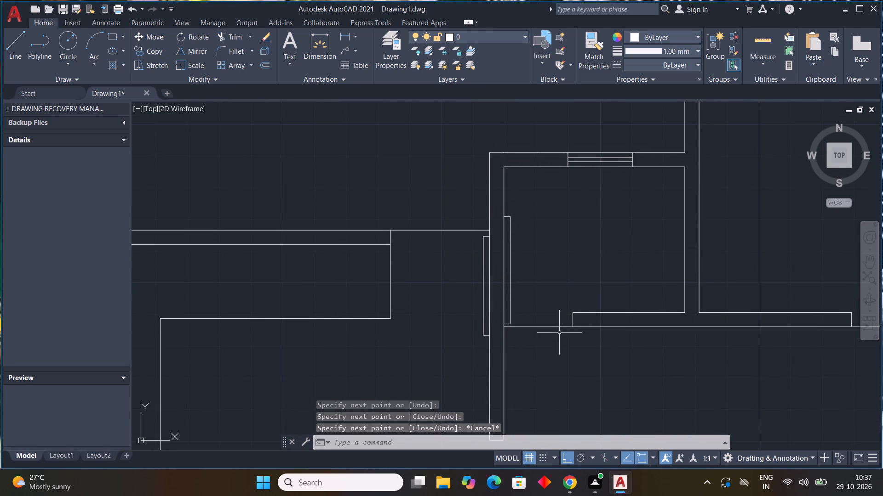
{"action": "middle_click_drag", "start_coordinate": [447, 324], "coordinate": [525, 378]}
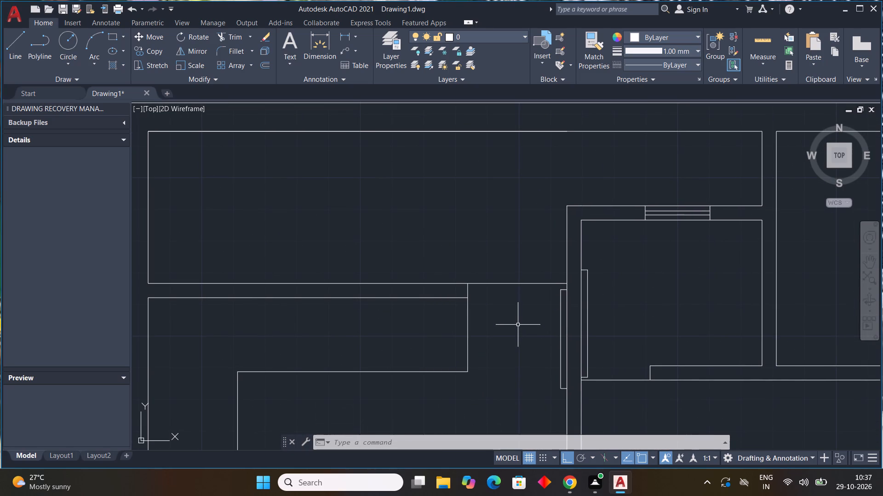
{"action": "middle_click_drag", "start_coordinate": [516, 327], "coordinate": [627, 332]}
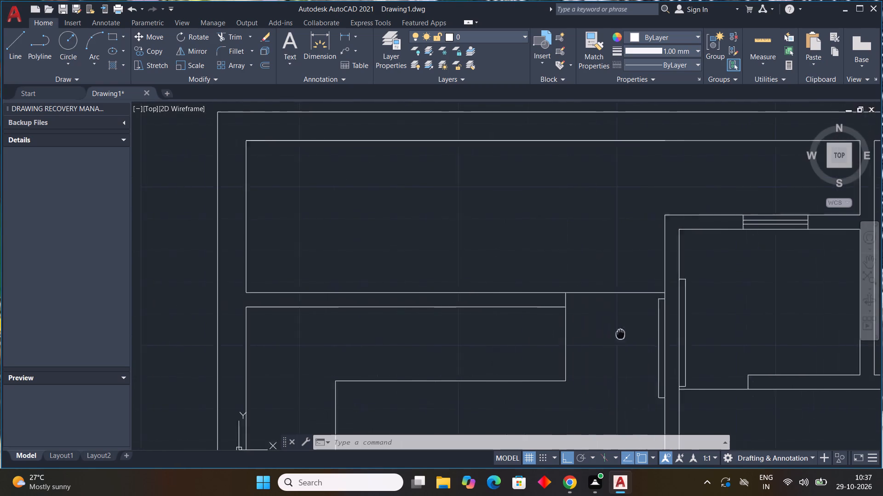
Draw a short jamb line across the kitchen's northern wall and offset it 3' to the west.
{"action": "middle_click_drag", "start_coordinate": [627, 332], "coordinate": [666, 309]}
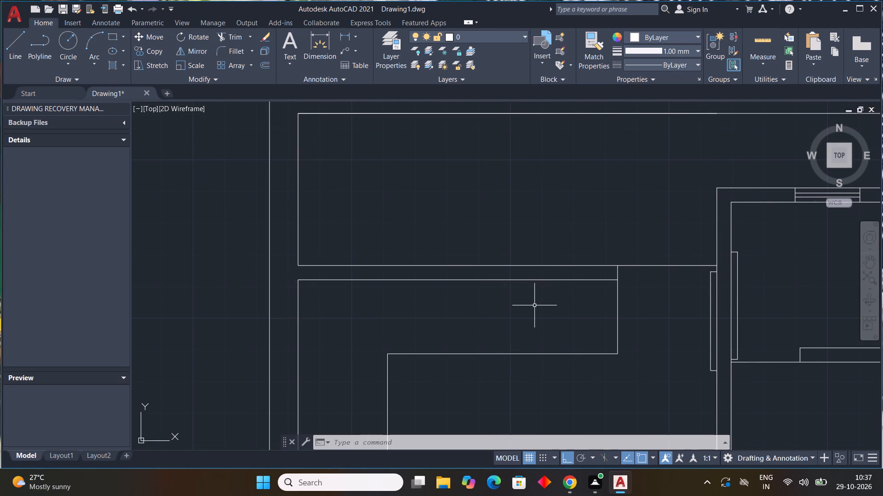
{"action": "key", "text": "l"}
{"action": "key", "text": "space"}
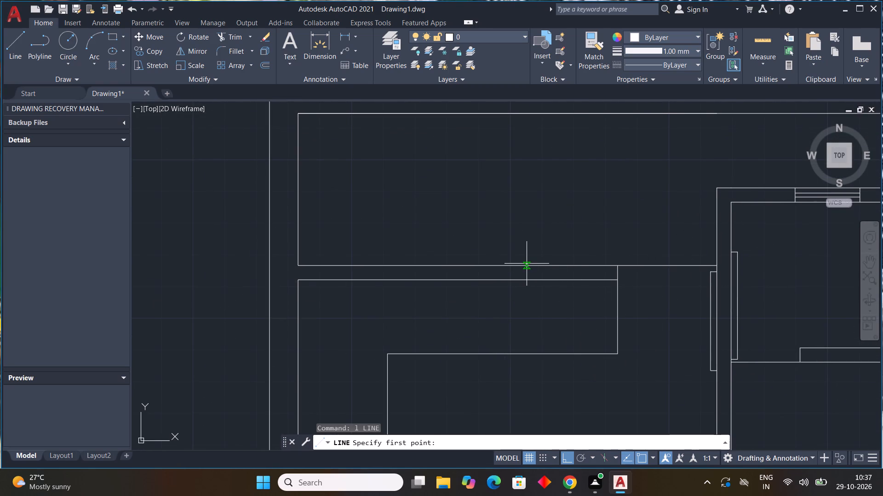
{"action": "left_click", "coordinate": [527, 264]}
{"action": "left_click", "coordinate": [528, 281]}
{"action": "key", "text": "Escape"}
{"action": "key", "text": "Escape"}
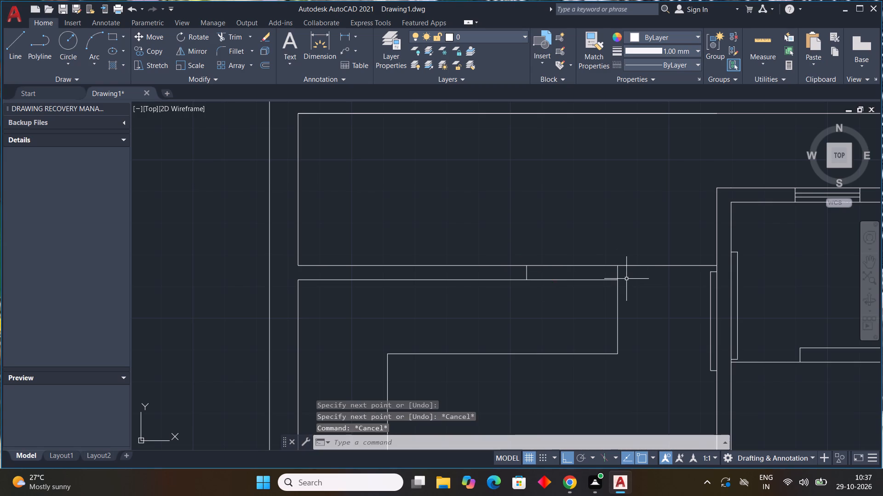
{"action": "type", "text": "off"}
{"action": "key", "text": "space"}
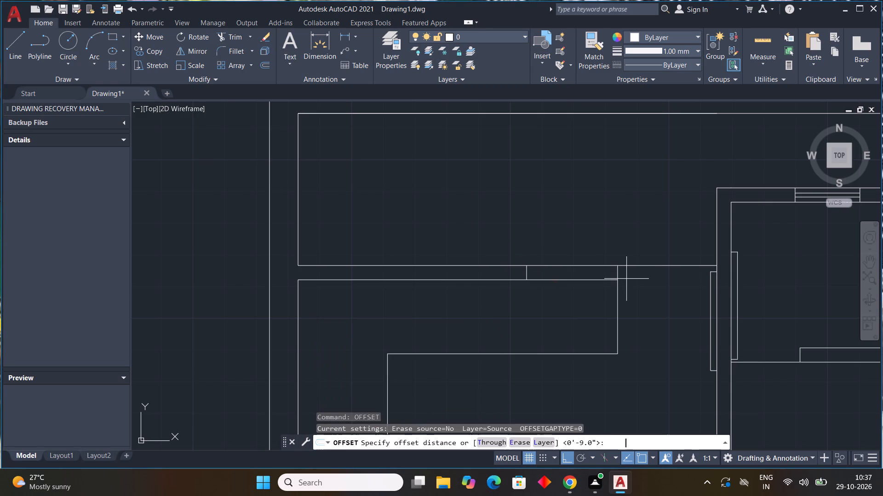
{"action": "type", "text": "3'"}
{"action": "key", "text": "Return"}
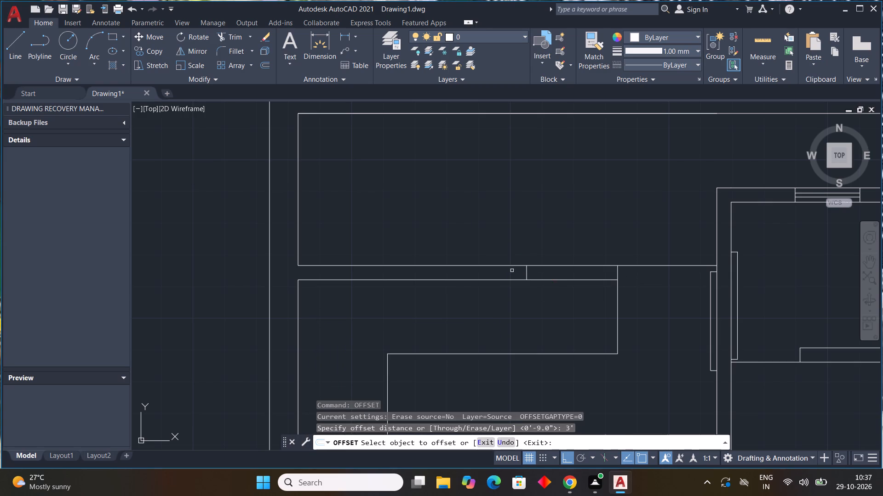
{"action": "left_click", "coordinate": [525, 275]}
{"action": "left_click", "coordinate": [394, 267]}
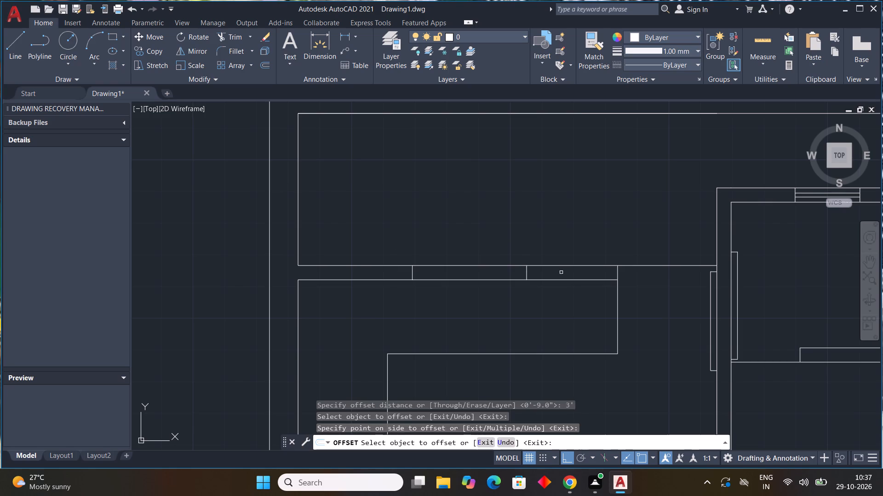
{"action": "key", "text": "Escape"}
{"action": "key", "text": "Escape"}
{"action": "key", "text": "Escape"}
{"action": "key", "text": "Escape"}
{"action": "key", "text": "Escape"}
{"action": "key", "text": "Escape"}
{"action": "key", "text": "Escape"}
{"action": "key", "text": "Escape"}
{"action": "key", "text": "Escape"}
{"action": "key", "text": "Escape"}
{"action": "key", "text": "Escape"}
{"action": "key", "text": "Escape"}
{"action": "key", "text": "Escape"}
Draw two parallel horizontal window lines between the two jambs in the kitchen's northern wall, spaced roughly at thirds of its thickness.
{"action": "type", "text": "l"}
{"action": "key", "text": "space"}
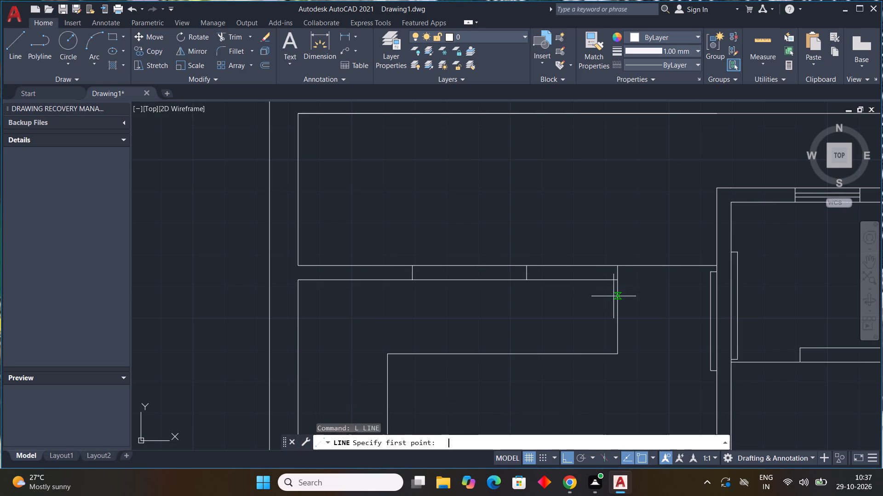
{"action": "scroll", "coordinate": [427, 271], "scroll_direction": "up", "scroll_amount": 2}
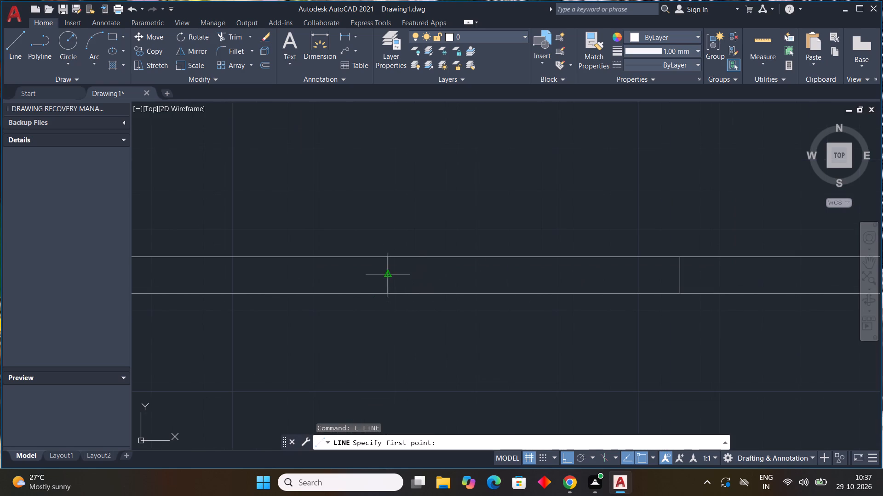
{"action": "left_click", "coordinate": [388, 269]}
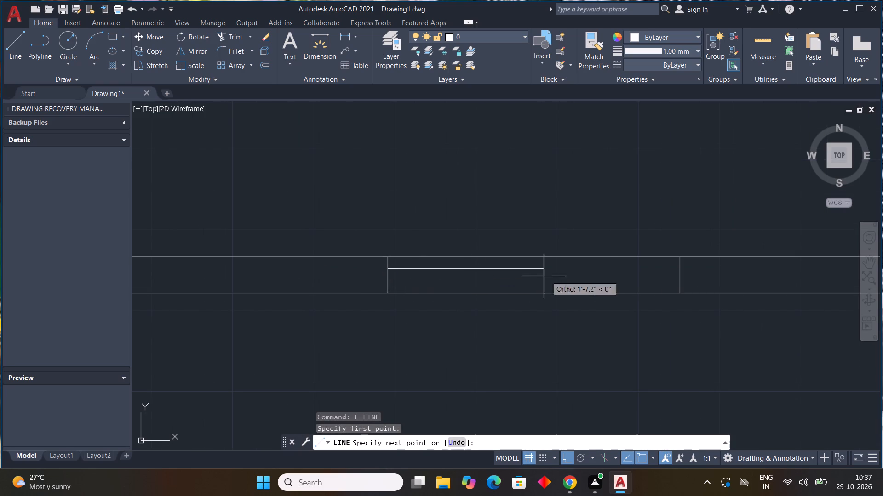
{"action": "left_click", "coordinate": [682, 271]}
{"action": "key", "text": "Escape"}
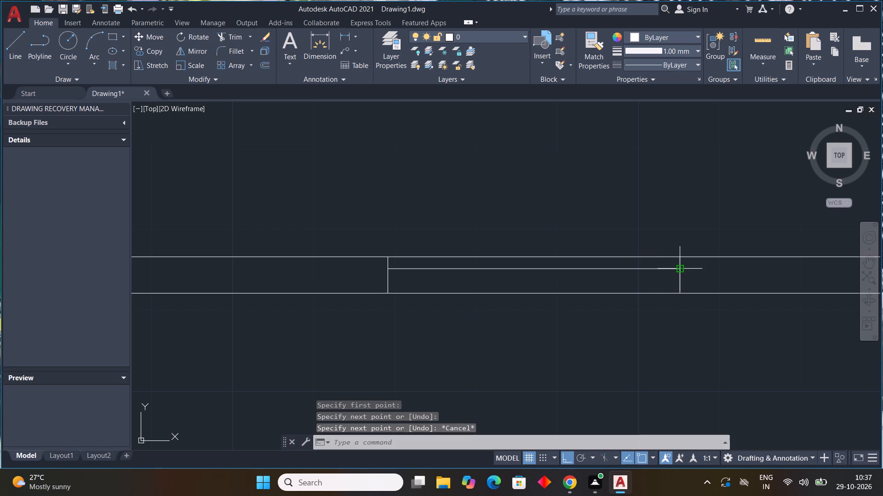
{"action": "key", "text": "space"}
{"action": "left_click", "coordinate": [387, 282]}
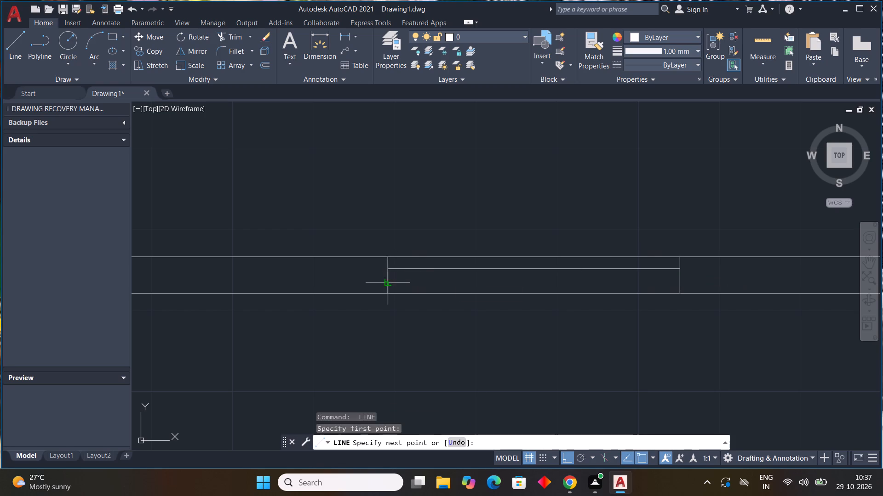
{"action": "middle_click_drag", "start_coordinate": [585, 279], "coordinate": [550, 280]}
{"action": "left_click", "coordinate": [648, 280]}
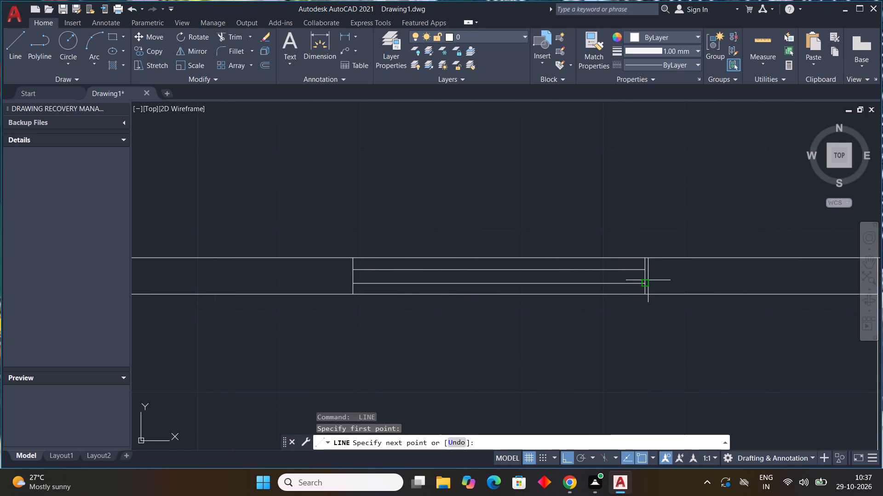
{"action": "key", "text": "Escape"}
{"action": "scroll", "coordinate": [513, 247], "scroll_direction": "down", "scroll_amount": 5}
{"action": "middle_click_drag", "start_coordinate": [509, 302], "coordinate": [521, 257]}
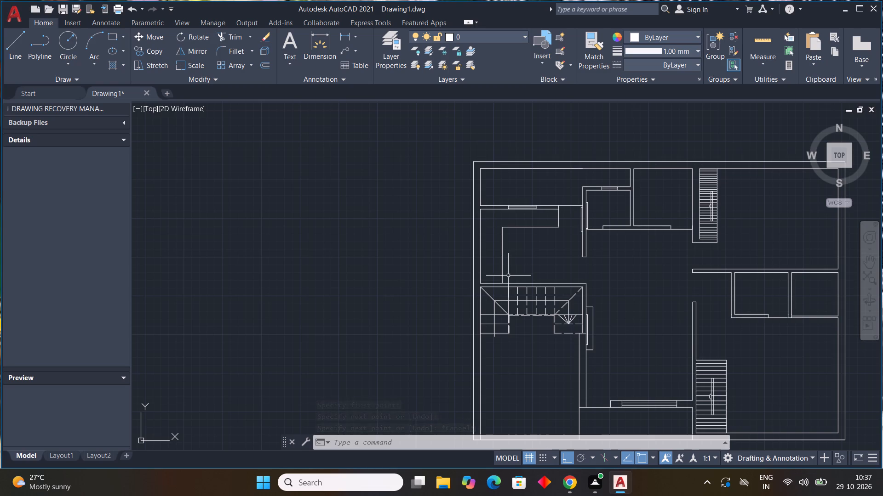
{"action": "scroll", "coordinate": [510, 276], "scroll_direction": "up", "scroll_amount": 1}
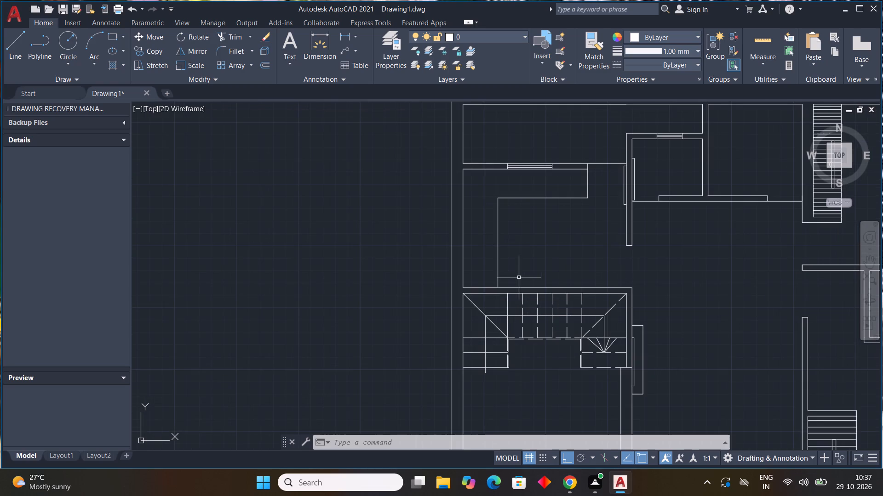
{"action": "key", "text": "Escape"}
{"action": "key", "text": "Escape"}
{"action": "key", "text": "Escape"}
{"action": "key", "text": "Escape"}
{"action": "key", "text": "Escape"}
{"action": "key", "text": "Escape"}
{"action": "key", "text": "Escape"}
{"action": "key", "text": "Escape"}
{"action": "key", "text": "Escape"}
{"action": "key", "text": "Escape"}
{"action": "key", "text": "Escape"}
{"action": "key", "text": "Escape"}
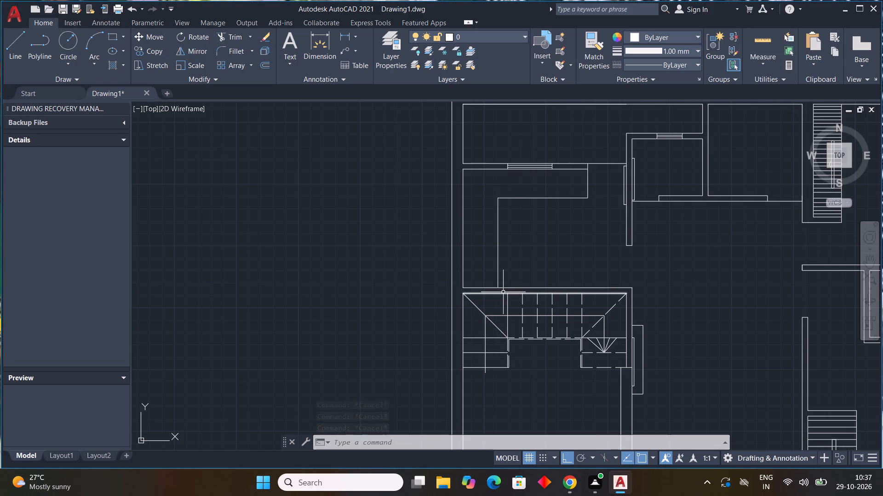
Draw a short jamb line across the southeast room's south outer wall, starting at the midpoint of its inner face.
{"action": "scroll", "coordinate": [506, 313], "scroll_direction": "down", "scroll_amount": 3}
{"action": "middle_click_drag", "start_coordinate": [506, 304], "coordinate": [315, 234]}
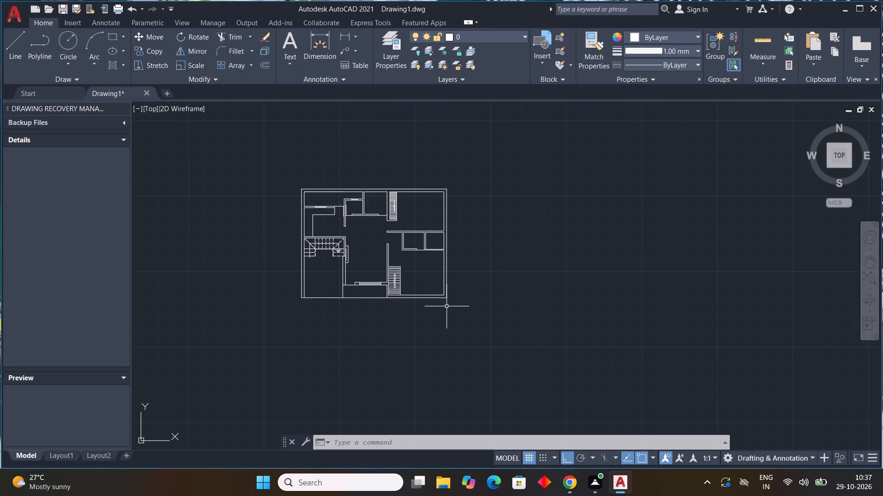
{"action": "scroll", "coordinate": [450, 305], "scroll_direction": "up", "scroll_amount": 4}
{"action": "middle_click_drag", "start_coordinate": [450, 304], "coordinate": [596, 332]}
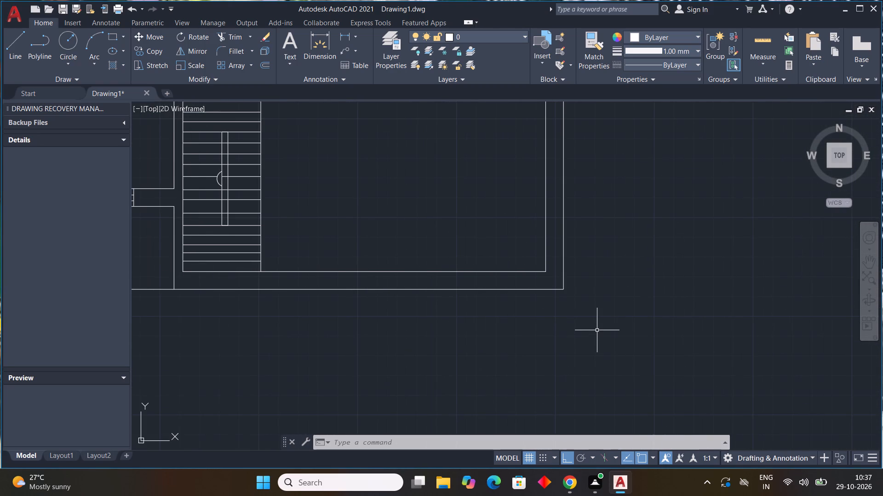
{"action": "key", "text": "l"}
{"action": "key", "text": "space"}
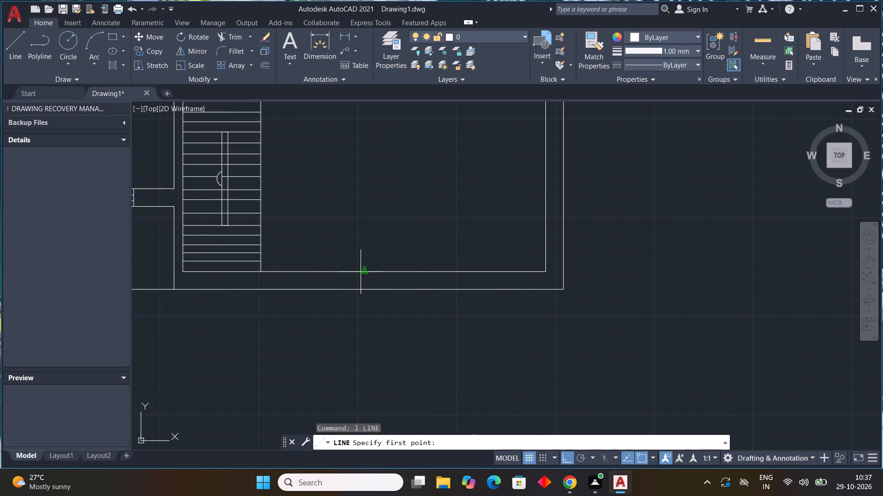
{"action": "left_click", "coordinate": [361, 272]}
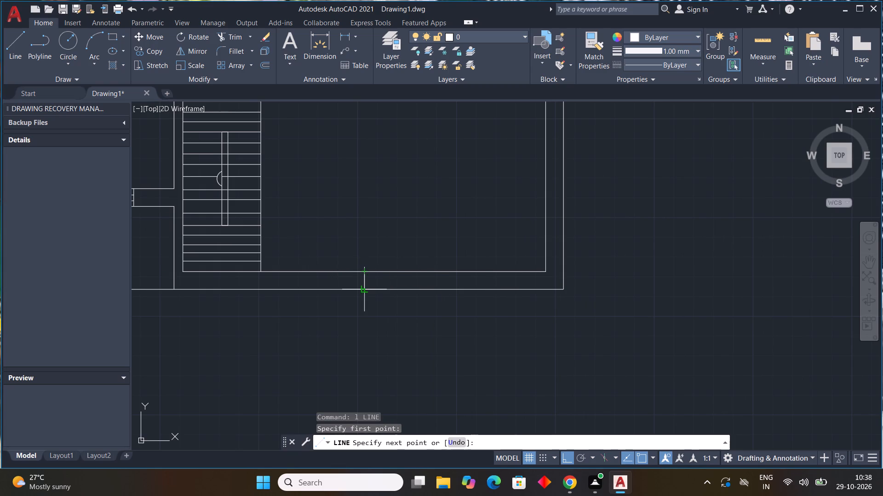
{"action": "left_click", "coordinate": [362, 289]}
{"action": "key", "text": "Escape"}
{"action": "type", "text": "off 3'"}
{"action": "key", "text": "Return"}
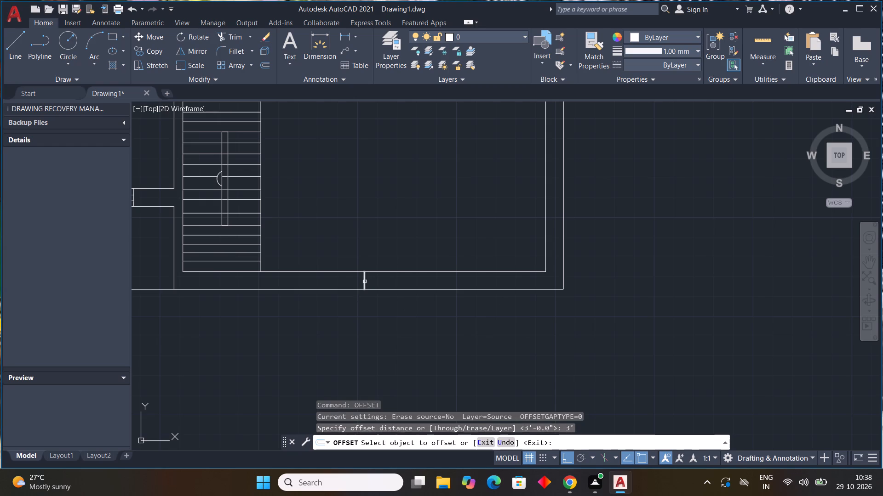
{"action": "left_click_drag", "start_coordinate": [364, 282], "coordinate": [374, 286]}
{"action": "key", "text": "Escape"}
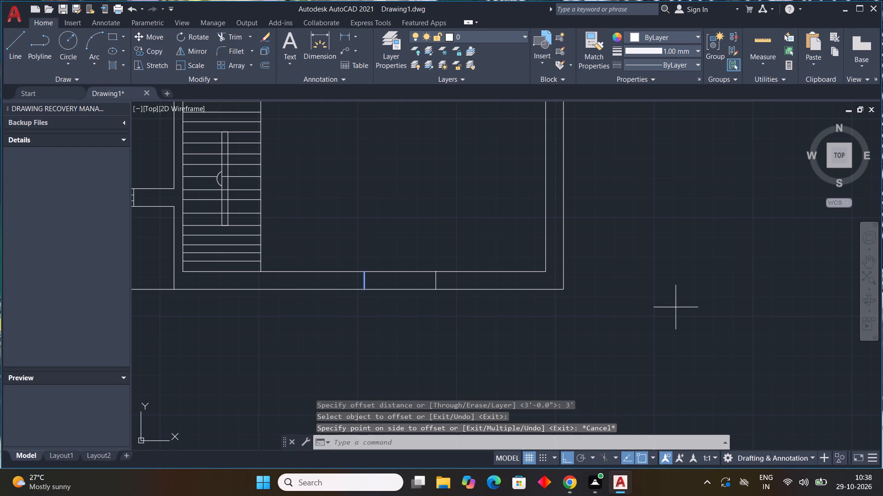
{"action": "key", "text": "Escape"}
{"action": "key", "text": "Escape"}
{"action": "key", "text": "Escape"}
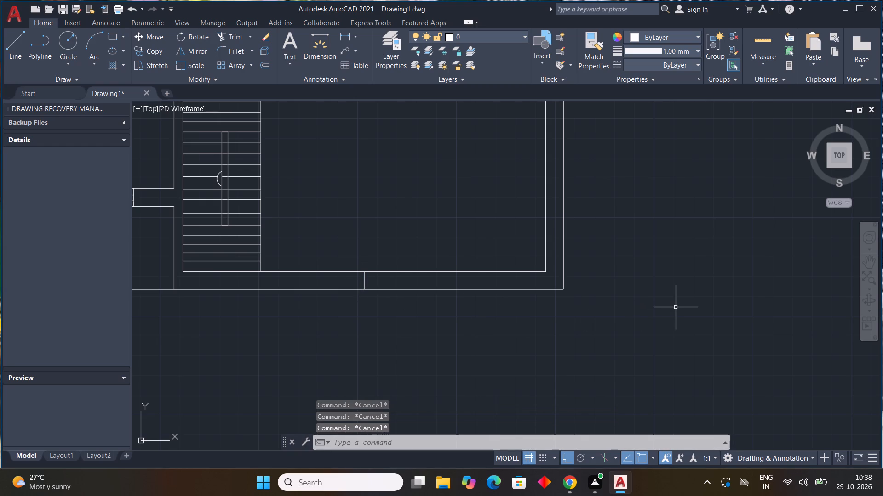
Offset the jamb line in the southeast room's south wall 4' to the east.
{"action": "key", "text": "space"}
{"action": "type", "text": "4'"}
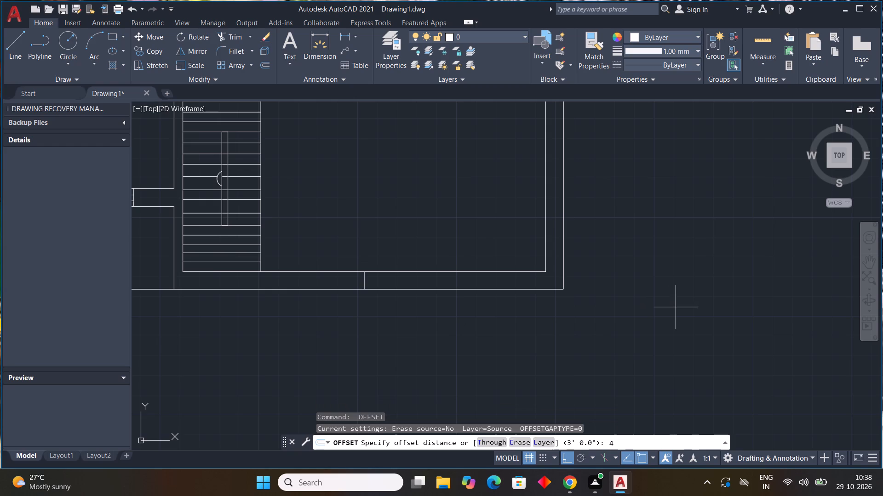
{"action": "key", "text": "Return"}
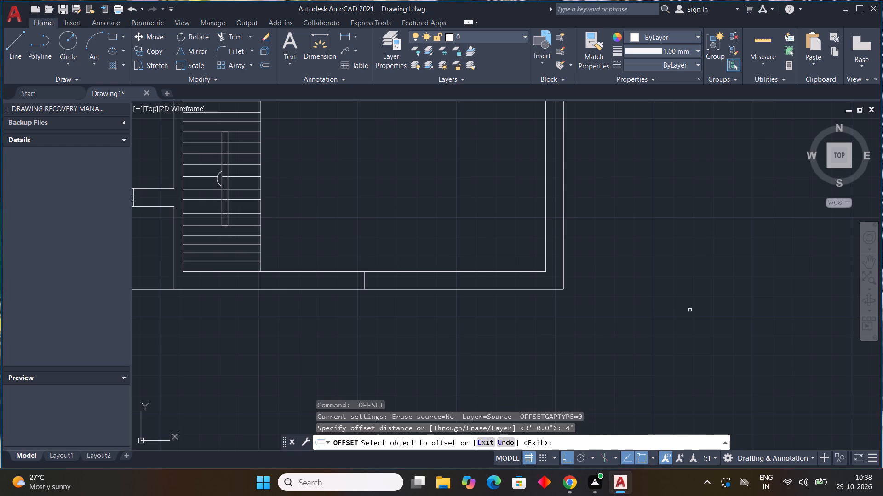
{"action": "left_click_drag", "start_coordinate": [365, 282], "coordinate": [387, 288]}
{"action": "left_click", "coordinate": [458, 301]}
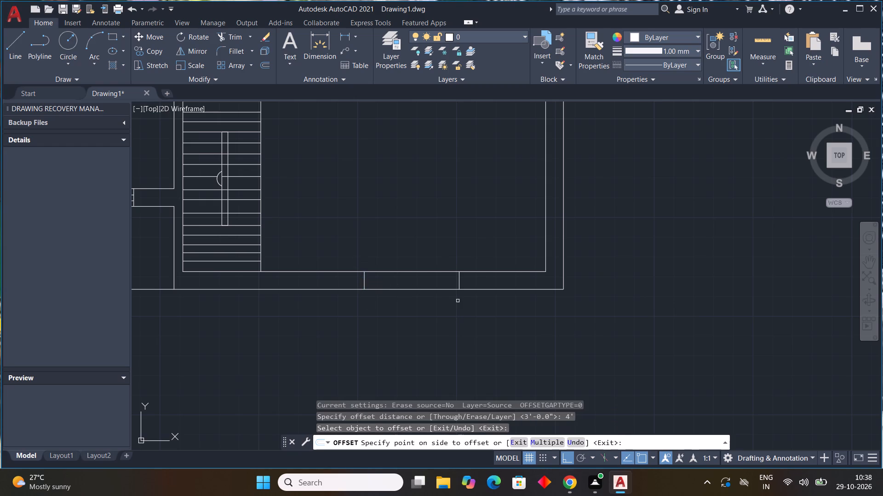
{"action": "key", "text": "Escape"}
{"action": "key", "text": "Escape"}
{"action": "key", "text": "Escape"}
{"action": "key", "text": "Escape"}
{"action": "key", "text": "Escape"}
{"action": "key", "text": "Escape"}
{"action": "key", "text": "Escape"}
{"action": "key", "text": "Escape"}
{"action": "key", "text": "Escape"}
{"action": "key", "text": "Escape"}
{"action": "key", "text": "Escape"}
{"action": "key", "text": "Escape"}
{"action": "key", "text": "Escape"}
{"action": "key", "text": "Escape"}
Move both window jamb lines a short distance west along the southeast room's south wall.
{"action": "scroll", "coordinate": [458, 301], "scroll_direction": "down", "scroll_amount": 4}
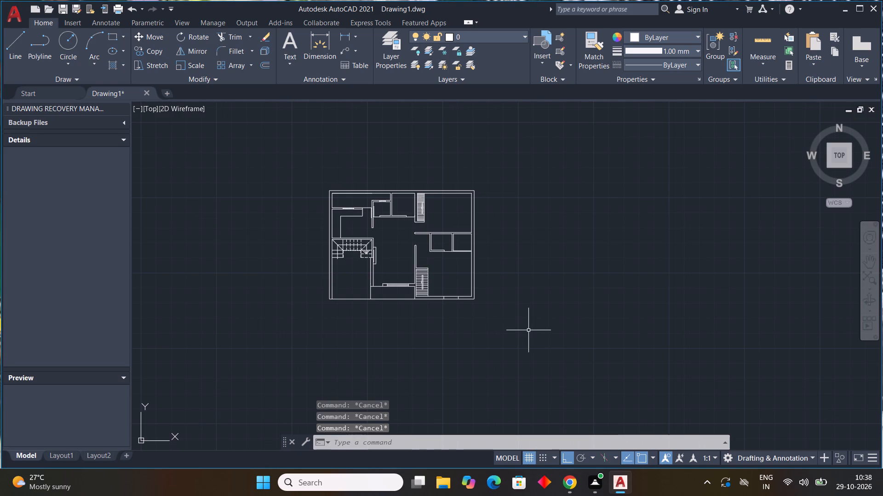
{"action": "scroll", "coordinate": [460, 300], "scroll_direction": "up", "scroll_amount": 3}
{"action": "middle_click_drag", "start_coordinate": [460, 300], "coordinate": [497, 310]}
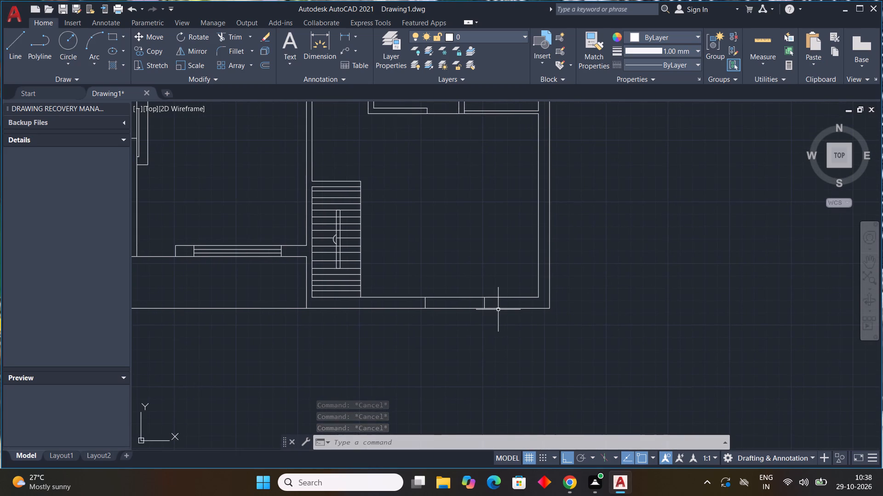
{"action": "scroll", "coordinate": [498, 310], "scroll_direction": "up", "scroll_amount": 2}
{"action": "left_click", "coordinate": [491, 293]}
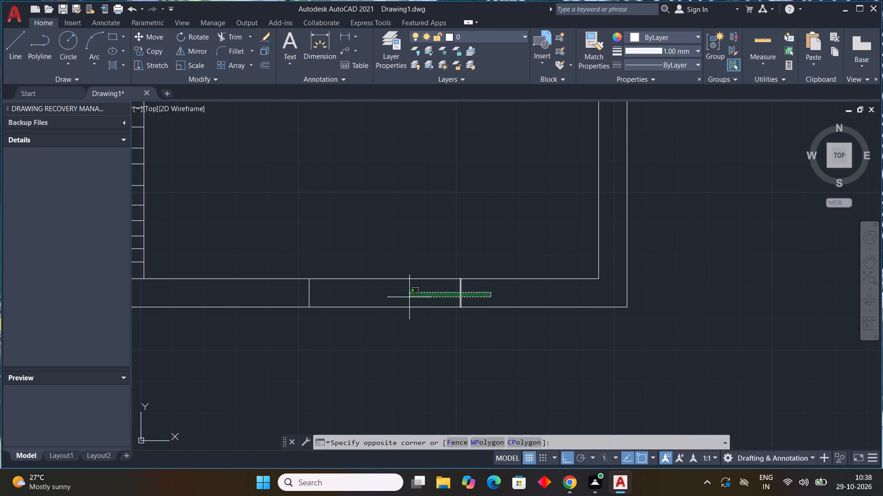
{"action": "left_click", "coordinate": [288, 299]}
{"action": "type", "text": "m"}
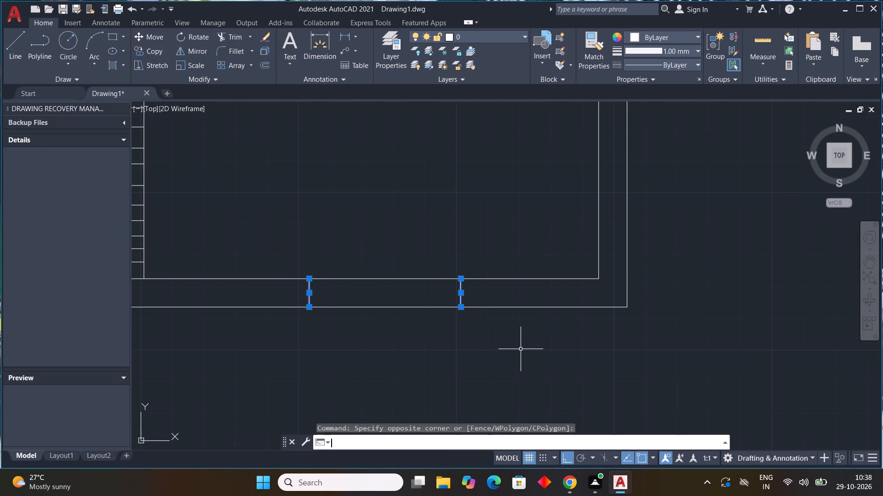
{"action": "key", "text": "space"}
{"action": "left_click_drag", "start_coordinate": [311, 308], "coordinate": [271, 307]}
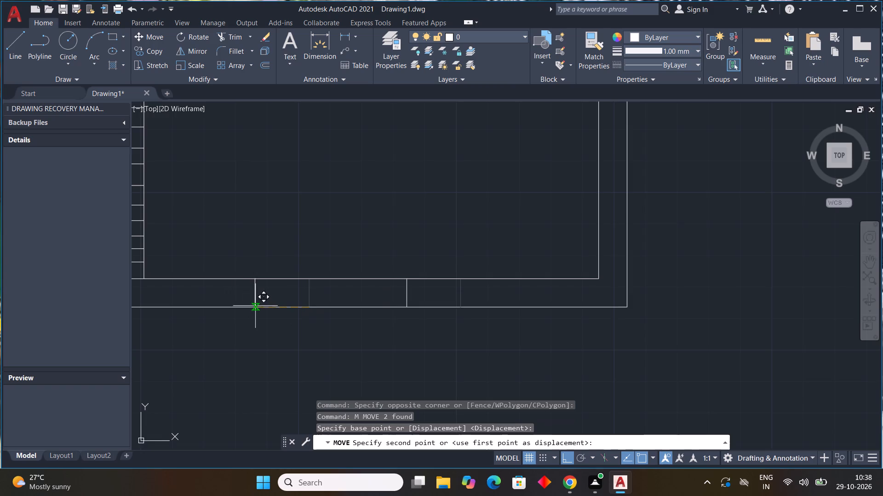
{"action": "middle_click_drag", "start_coordinate": [258, 306], "coordinate": [344, 318]}
{"action": "left_click", "coordinate": [359, 318]}
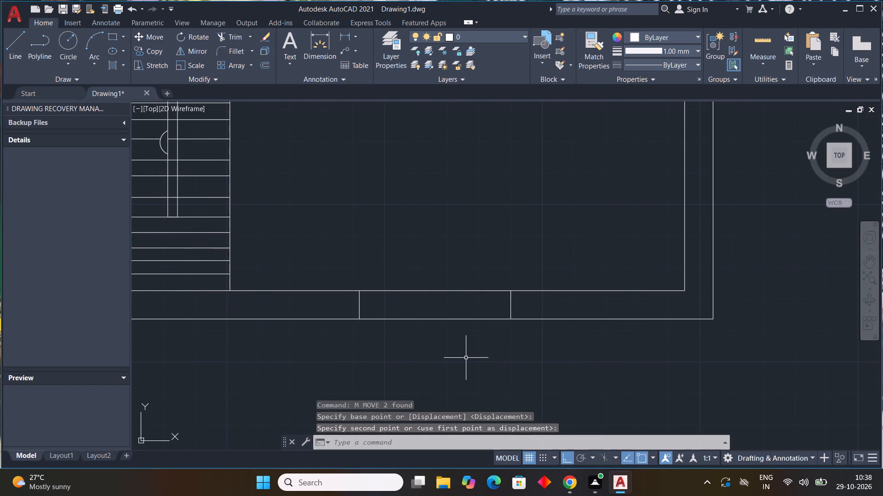
{"action": "key", "text": "Escape"}
{"action": "key", "text": "Escape"}
{"action": "key", "text": "Escape"}
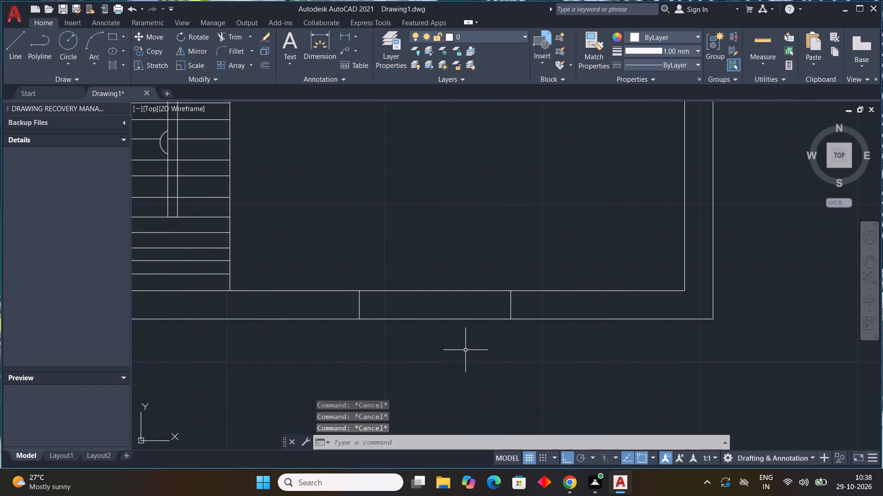
Draw two parallel horizontal window lines between the two jambs in the southeast room's south outer wall, spaced roughly at thirds of its thickness.
{"action": "type", "text": "l"}
{"action": "key", "text": "space"}
{"action": "scroll", "coordinate": [367, 317], "scroll_direction": "up", "scroll_amount": 2}
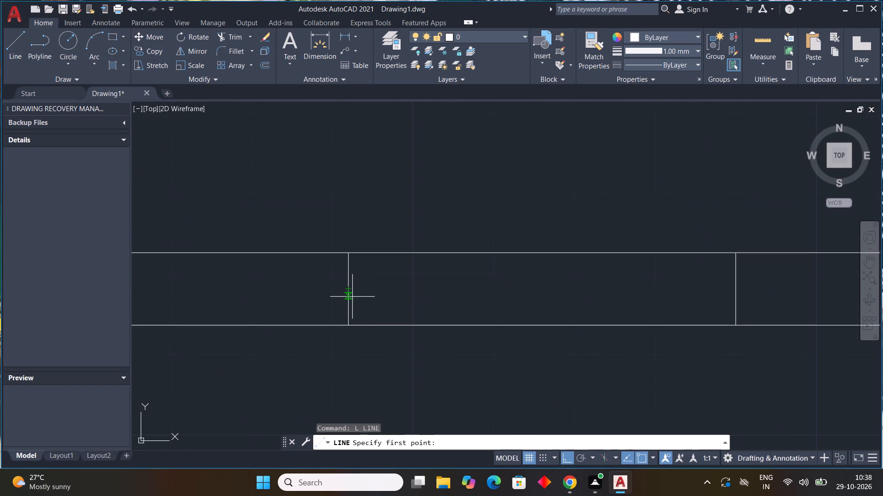
{"action": "left_click", "coordinate": [350, 298]}
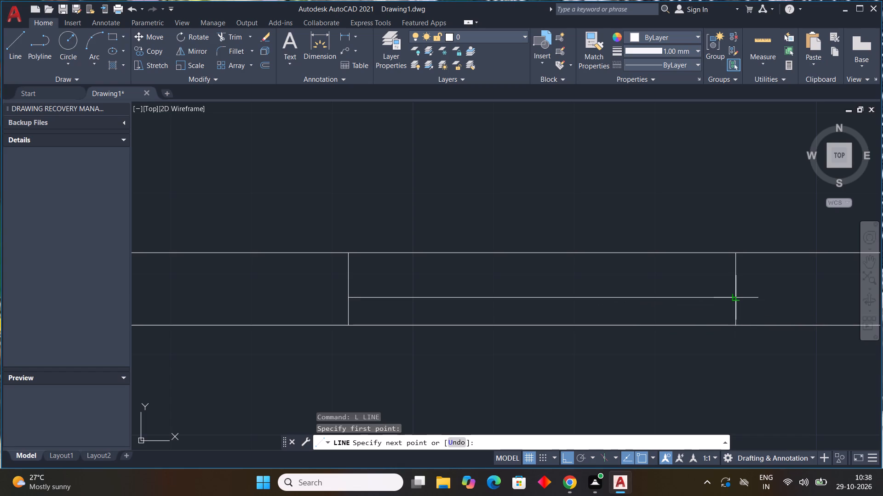
{"action": "left_click", "coordinate": [735, 297]}
{"action": "key", "text": "Escape"}
{"action": "key", "text": "space"}
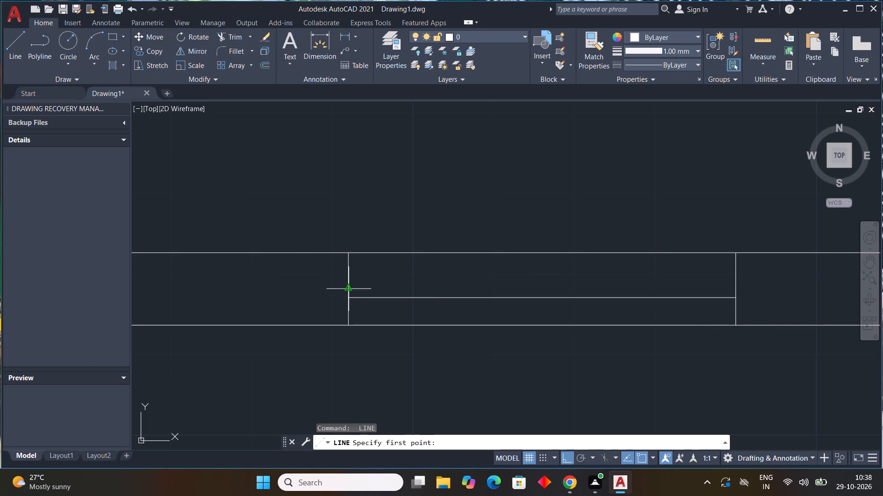
{"action": "left_click", "coordinate": [350, 279]}
{"action": "middle_click_drag", "start_coordinate": [583, 275], "coordinate": [438, 285]}
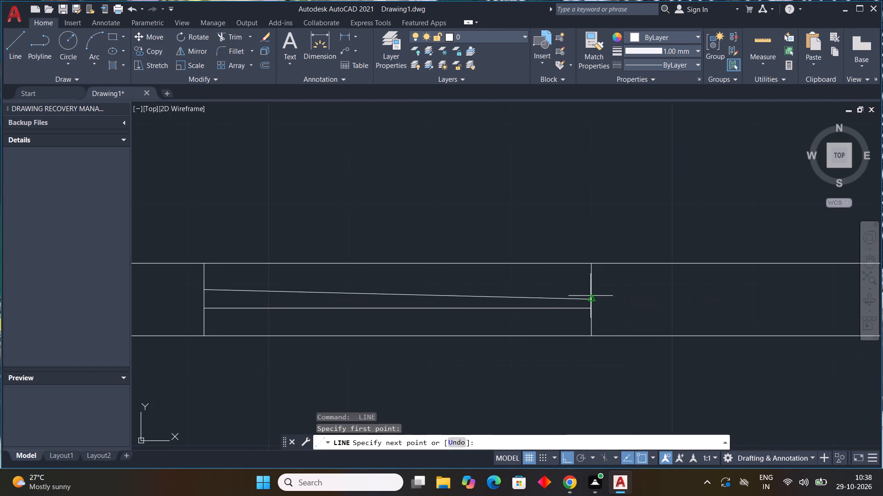
{"action": "left_click", "coordinate": [591, 293]}
{"action": "scroll", "coordinate": [612, 315], "scroll_direction": "down", "scroll_amount": 5}
{"action": "key", "text": "Escape"}
{"action": "middle_click_drag", "start_coordinate": [652, 353], "coordinate": [632, 356]}
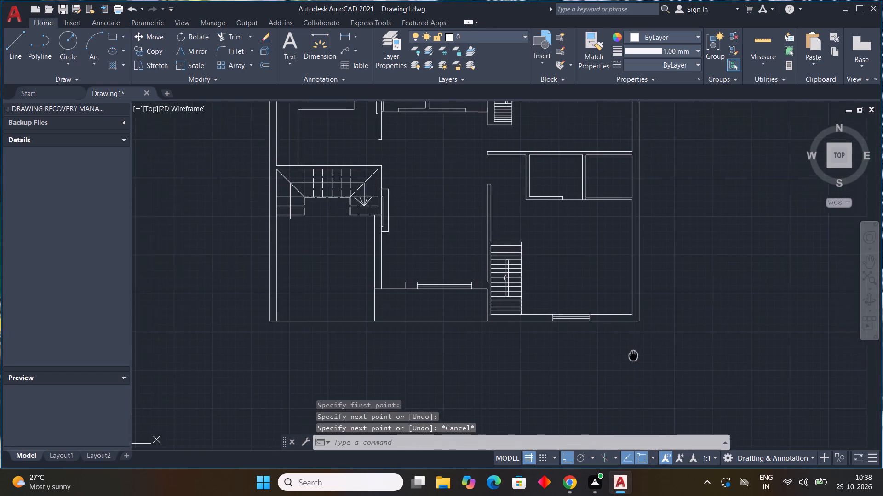
{"action": "middle_click_drag", "start_coordinate": [632, 356], "coordinate": [539, 389]}
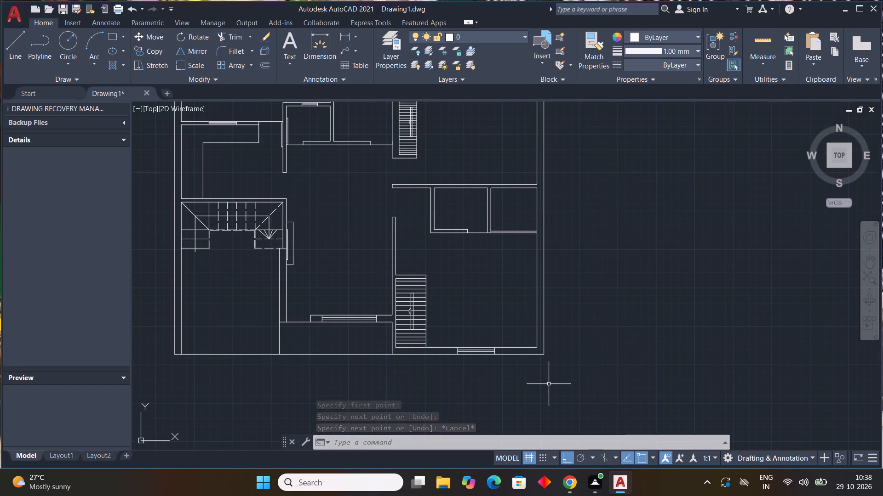
{"action": "middle_click_drag", "start_coordinate": [625, 316], "coordinate": [645, 360]}
{"action": "scroll", "coordinate": [632, 339], "scroll_direction": "down", "scroll_amount": 1}
{"action": "key", "text": "Escape"}
{"action": "key", "text": "Escape"}
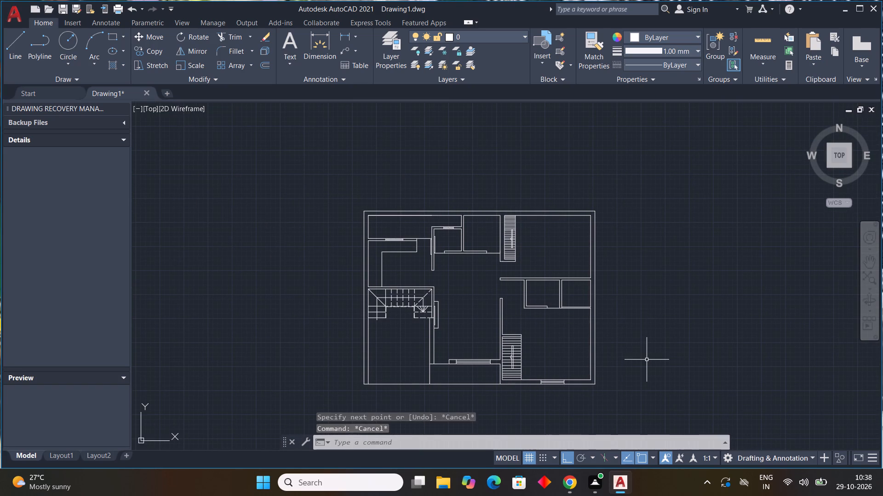
{"action": "key", "text": "Escape"}
{"action": "key", "text": "Escape"}
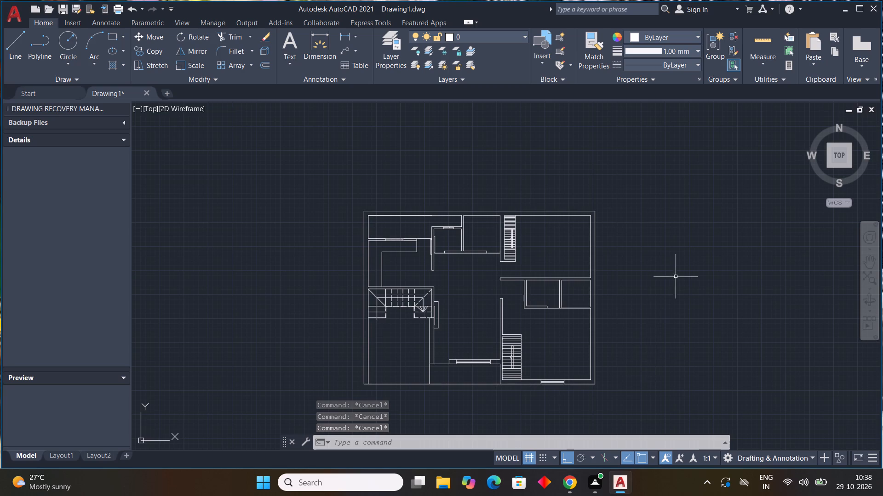
Select the north and east outer wall lines, the northeast room's inner wall lines, and the wall lines around its wardrobe.
{"action": "left_click", "coordinate": [624, 189]}
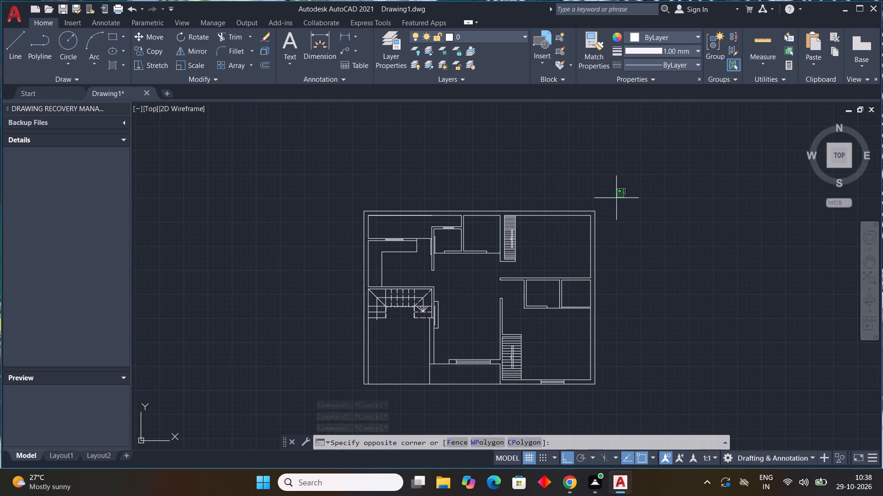
{"action": "left_click", "coordinate": [572, 264]}
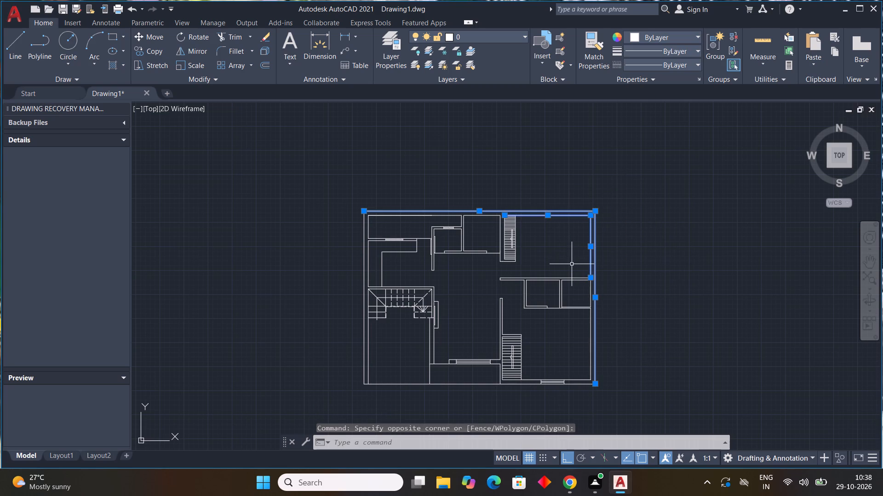
{"action": "scroll", "coordinate": [536, 268], "scroll_direction": "up", "scroll_amount": 1}
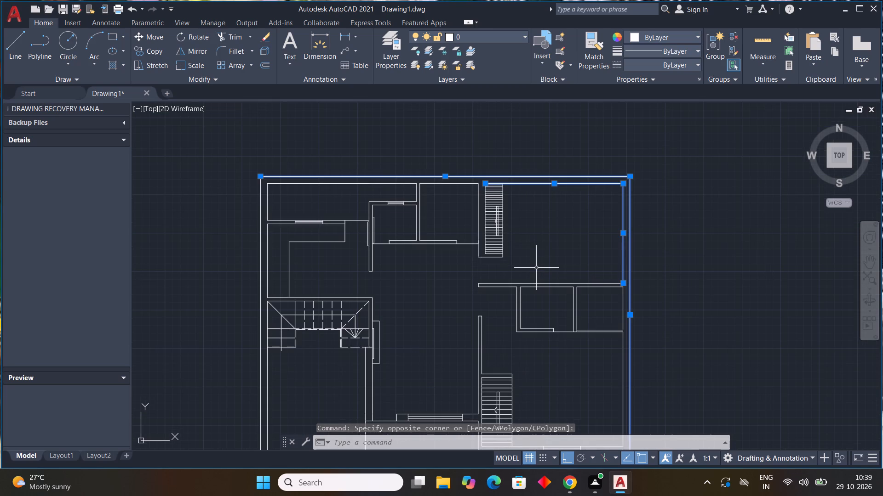
{"action": "scroll", "coordinate": [505, 234], "scroll_direction": "up", "scroll_amount": 2}
{"action": "left_click", "coordinate": [498, 241]}
{"action": "scroll", "coordinate": [534, 271], "scroll_direction": "down", "scroll_amount": 2}
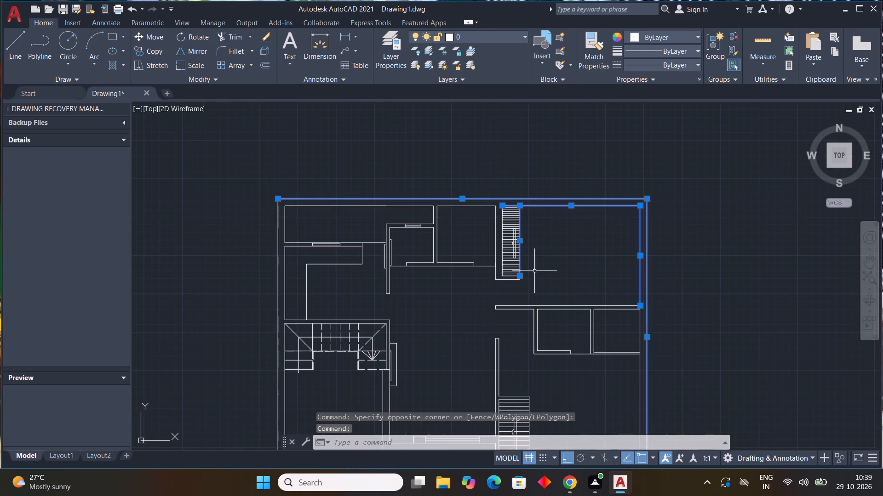
{"action": "scroll", "coordinate": [504, 277], "scroll_direction": "up", "scroll_amount": 3}
{"action": "left_click_drag", "start_coordinate": [453, 287], "coordinate": [466, 279]}
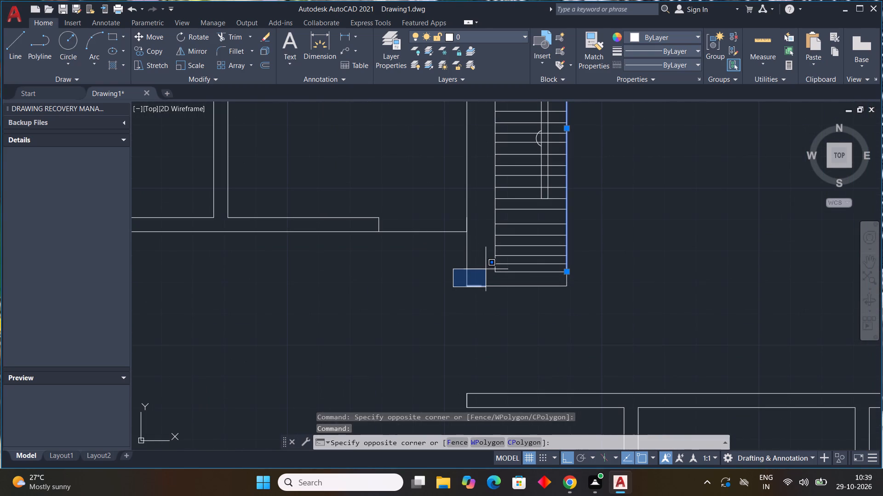
{"action": "left_click", "coordinate": [497, 269]}
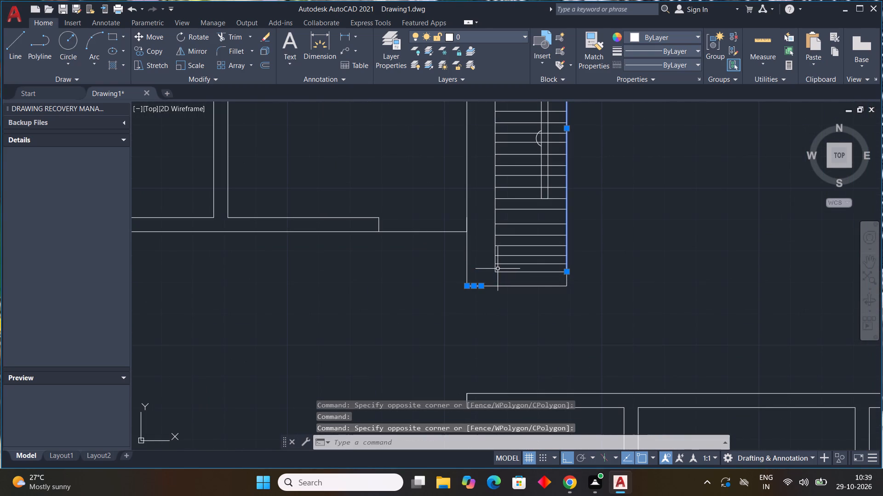
{"action": "left_click", "coordinate": [505, 270]}
{"action": "left_click", "coordinate": [488, 290]}
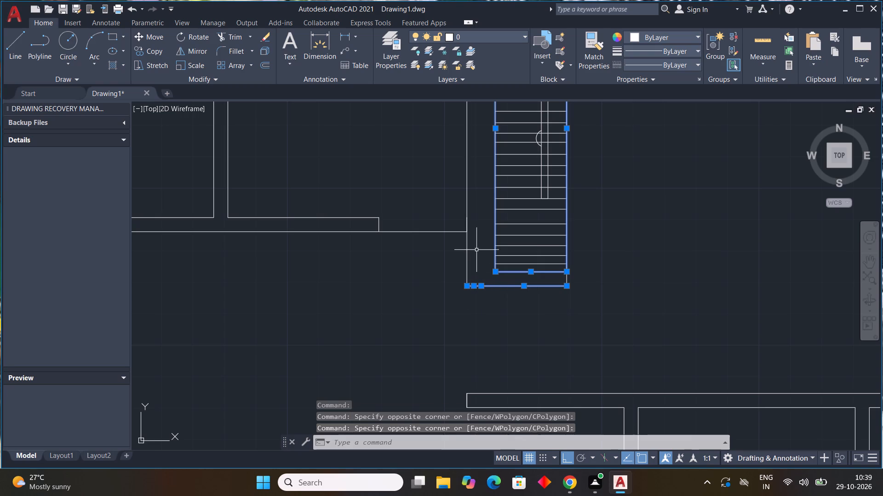
{"action": "left_click_drag", "start_coordinate": [476, 249], "coordinate": [464, 257]}
{"action": "left_click", "coordinate": [452, 265]}
{"action": "scroll", "coordinate": [452, 265], "scroll_direction": "down", "scroll_amount": 3}
Add the partition between the hall and southeast room, plus the north and east edges of the southeast wardrobe, to the selection.
{"action": "middle_click_drag", "start_coordinate": [481, 320], "coordinate": [439, 186]}
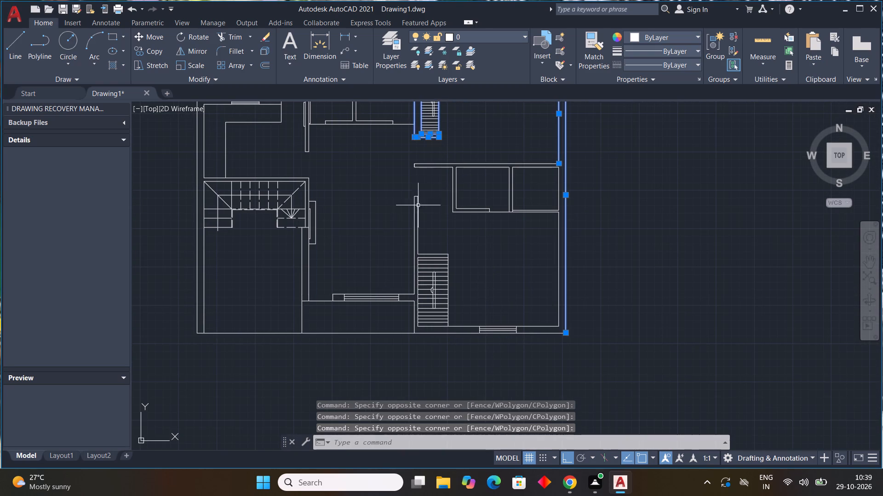
{"action": "left_click_drag", "start_coordinate": [426, 209], "coordinate": [397, 220]}
{"action": "left_click", "coordinate": [378, 235]}
{"action": "scroll", "coordinate": [485, 260], "scroll_direction": "up", "scroll_amount": 3}
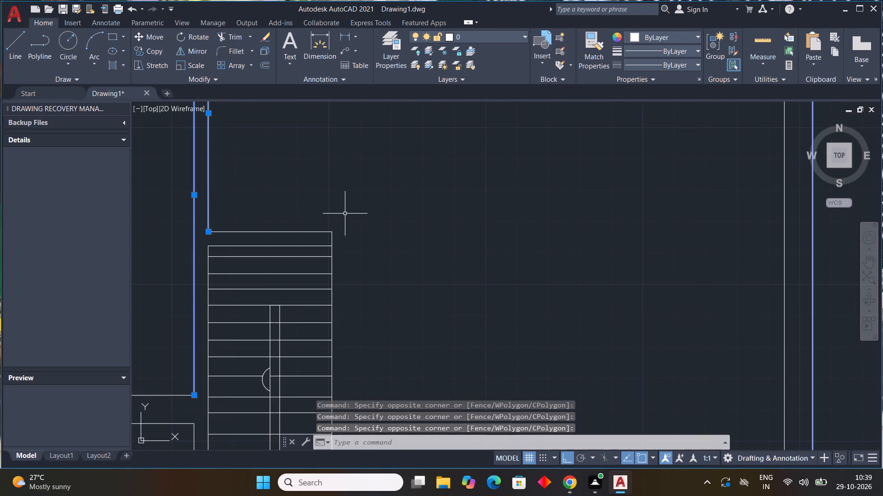
{"action": "left_click", "coordinate": [331, 222]}
{"action": "left_click", "coordinate": [304, 235]}
{"action": "left_click", "coordinate": [347, 238]}
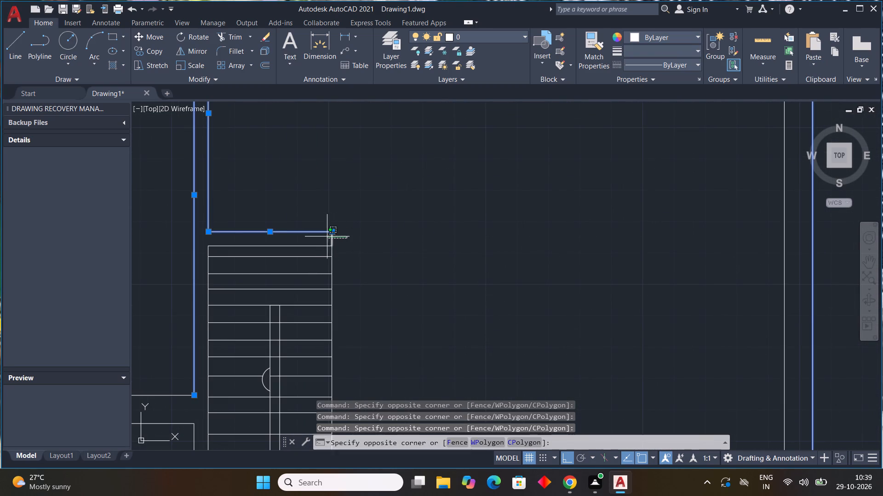
{"action": "left_click", "coordinate": [321, 237]}
{"action": "middle_click_drag", "start_coordinate": [380, 246], "coordinate": [456, 149]}
{"action": "scroll", "coordinate": [429, 225], "scroll_direction": "up", "scroll_amount": 2}
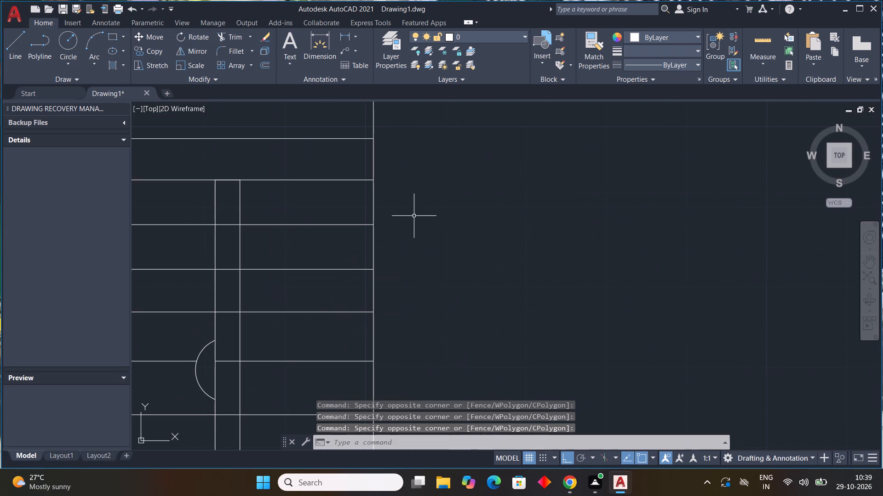
{"action": "left_click_drag", "start_coordinate": [408, 203], "coordinate": [399, 206]}
{"action": "left_click", "coordinate": [345, 213]}
{"action": "scroll", "coordinate": [427, 240], "scroll_direction": "down", "scroll_amount": 4}
{"action": "middle_click_drag", "start_coordinate": [478, 255], "coordinate": [528, 233]}
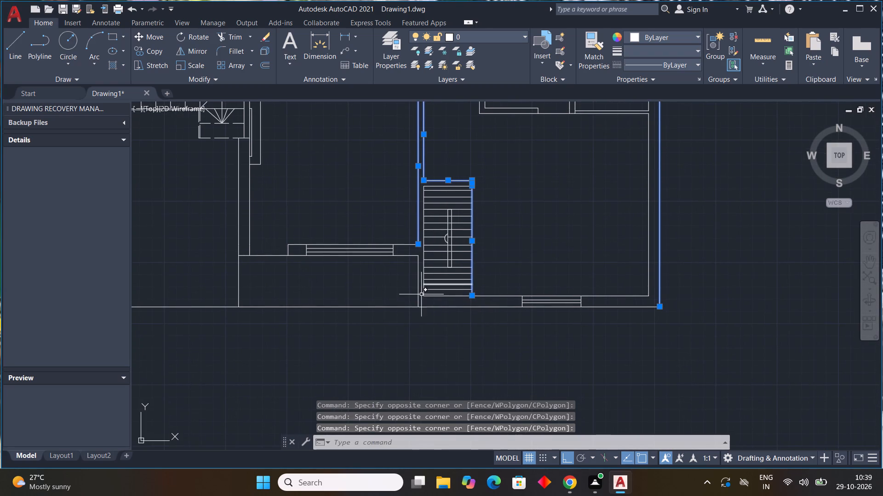
Add the southeast wardrobe's west edge and the inner and outer lines of the southeast room's south wall to the selection.
{"action": "scroll", "coordinate": [419, 294], "scroll_direction": "up", "scroll_amount": 3}
{"action": "left_click", "coordinate": [450, 298]}
{"action": "left_click", "coordinate": [426, 306]}
{"action": "scroll", "coordinate": [395, 296], "scroll_direction": "down", "scroll_amount": 3}
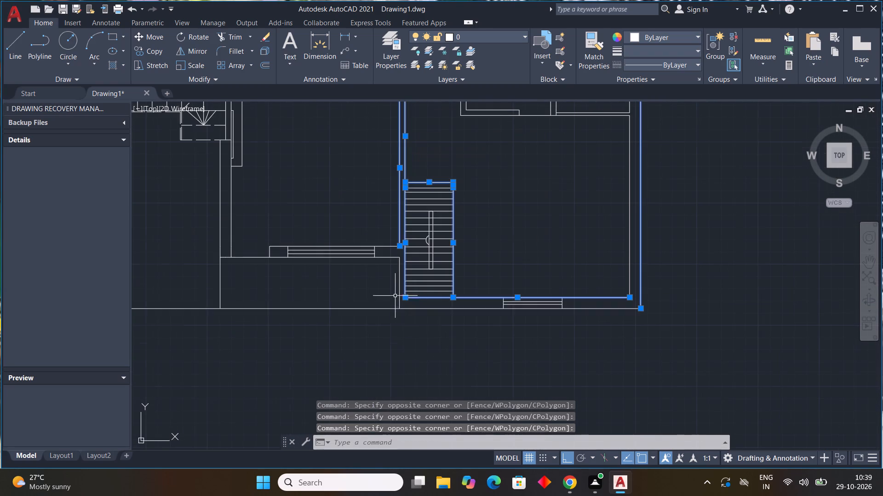
{"action": "left_click", "coordinate": [432, 306]}
{"action": "left_click", "coordinate": [425, 319]}
{"action": "middle_click_drag", "start_coordinate": [452, 324], "coordinate": [483, 327]}
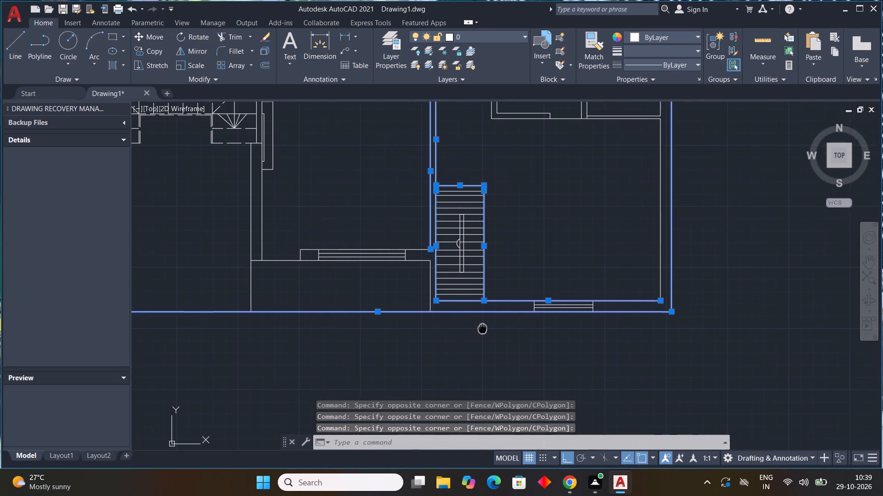
{"action": "middle_click_drag", "start_coordinate": [483, 327], "coordinate": [506, 322]}
{"action": "scroll", "coordinate": [562, 302], "scroll_direction": "up", "scroll_amount": 2}
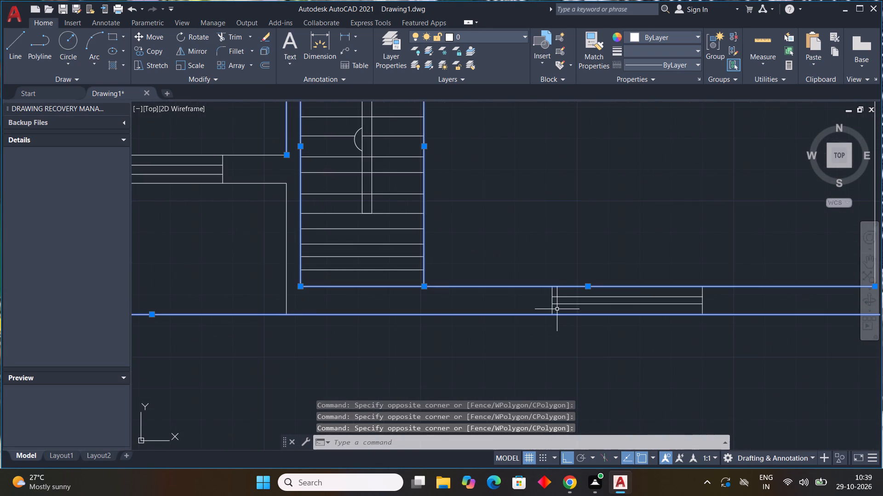
{"action": "scroll", "coordinate": [529, 337], "scroll_direction": "down", "scroll_amount": 2}
{"action": "middle_click_drag", "start_coordinate": [529, 337], "coordinate": [598, 336]}
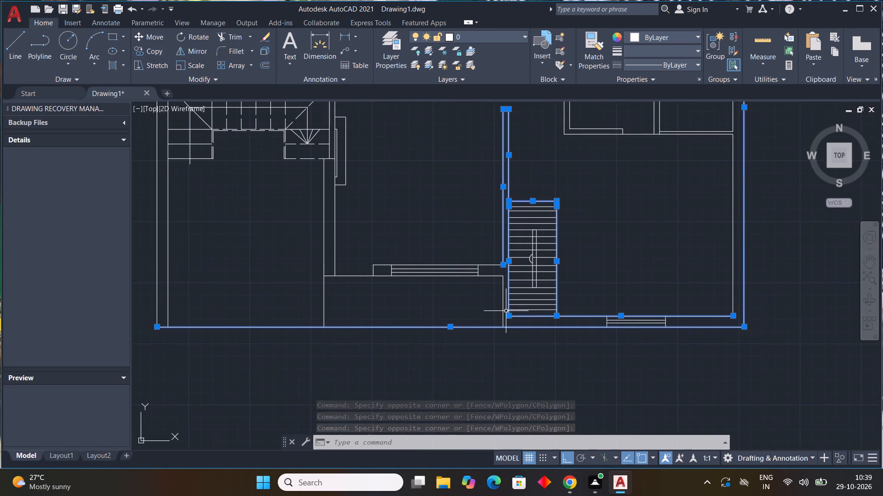
Add the short vertical wall line south of the hall and both faces of the hall's south window wall to the selection.
{"action": "scroll", "coordinate": [506, 311], "scroll_direction": "up", "scroll_amount": 3}
{"action": "left_click_drag", "start_coordinate": [506, 311], "coordinate": [476, 313]}
{"action": "left_click", "coordinate": [442, 318]}
{"action": "left_click_drag", "start_coordinate": [450, 138], "coordinate": [450, 149]}
{"action": "left_click", "coordinate": [409, 236]}
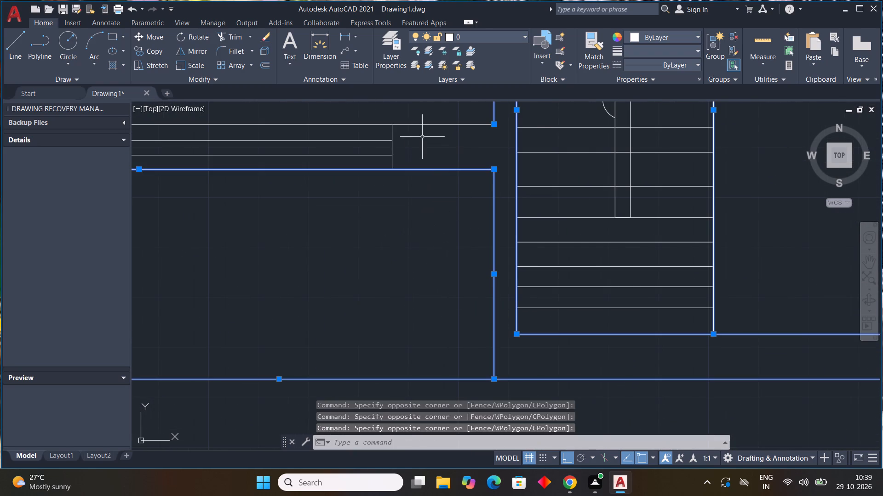
{"action": "scroll", "coordinate": [425, 131], "scroll_direction": "down", "scroll_amount": 1}
{"action": "middle_click_drag", "start_coordinate": [426, 134], "coordinate": [469, 183]}
{"action": "left_click_drag", "start_coordinate": [483, 156], "coordinate": [485, 204]}
{"action": "left_click", "coordinate": [484, 207]}
{"action": "left_click", "coordinate": [486, 165]}
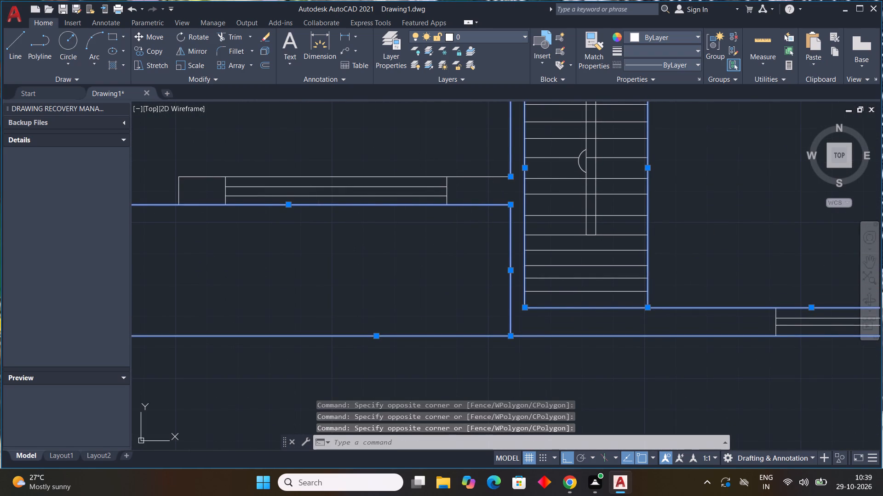
{"action": "left_click", "coordinate": [471, 187]}
{"action": "scroll", "coordinate": [485, 212], "scroll_direction": "down", "scroll_amount": 3}
{"action": "middle_click_drag", "start_coordinate": [389, 231], "coordinate": [425, 261]}
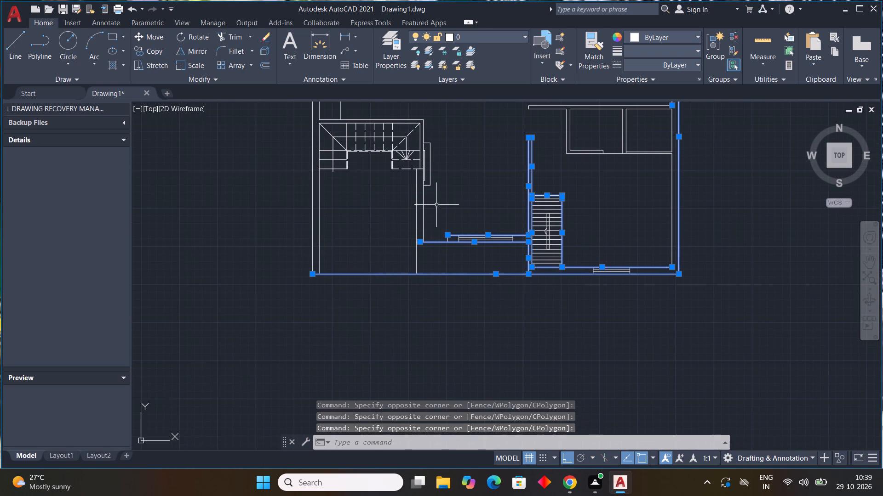
Add both faces of the hall's southwest partition and of the staircase's east and north walls to the selection.
{"action": "left_click", "coordinate": [438, 204]}
{"action": "left_click", "coordinate": [384, 228]}
{"action": "middle_click_drag", "start_coordinate": [405, 251], "coordinate": [442, 303]}
{"action": "scroll", "coordinate": [420, 270], "scroll_direction": "down", "scroll_amount": 1}
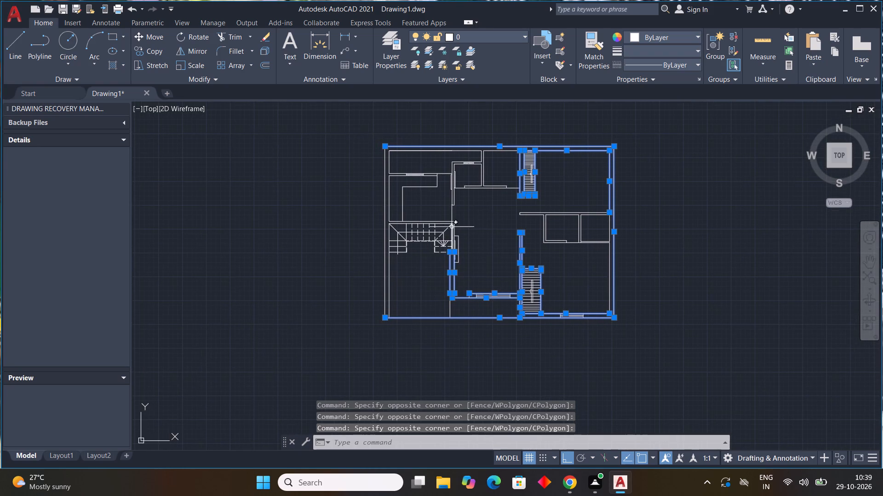
{"action": "scroll", "coordinate": [452, 225], "scroll_direction": "up", "scroll_amount": 4}
{"action": "left_click", "coordinate": [482, 226]}
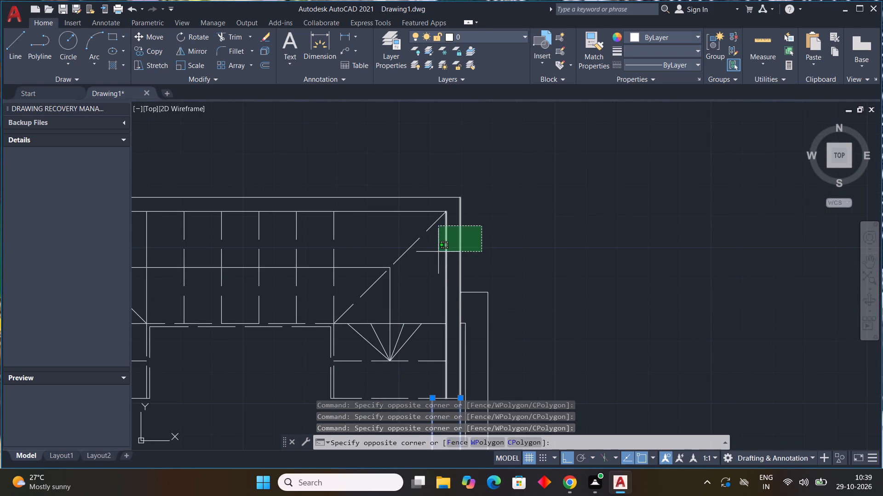
{"action": "left_click", "coordinate": [438, 252]}
{"action": "scroll", "coordinate": [511, 229], "scroll_direction": "down", "scroll_amount": 1}
{"action": "middle_click_drag", "start_coordinate": [522, 228], "coordinate": [533, 225]}
{"action": "left_click_drag", "start_coordinate": [462, 193], "coordinate": [461, 200]}
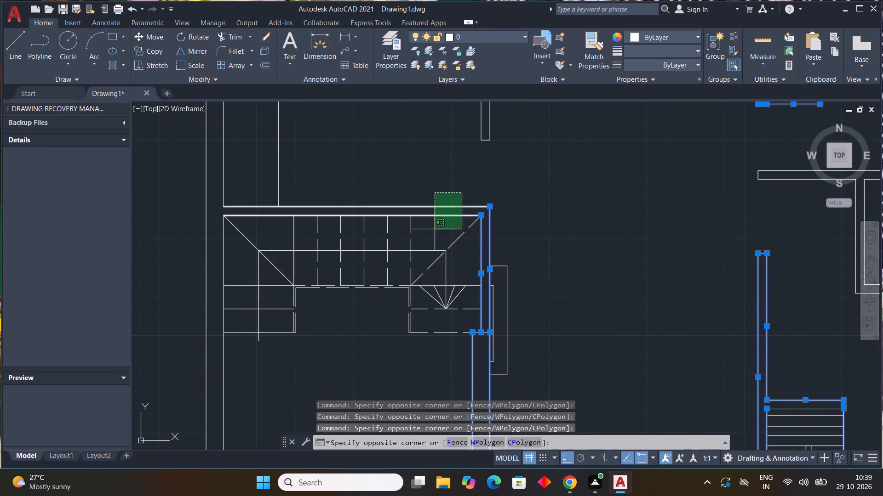
{"action": "left_click", "coordinate": [434, 232]}
Add the inner and outer lines of the west wall below the staircase and the outer south wall line to the selection.
{"action": "scroll", "coordinate": [508, 272], "scroll_direction": "down", "scroll_amount": 1}
{"action": "middle_click_drag", "start_coordinate": [527, 279], "coordinate": [627, 201]}
{"action": "left_click", "coordinate": [446, 301]}
{"action": "left_click", "coordinate": [397, 315]}
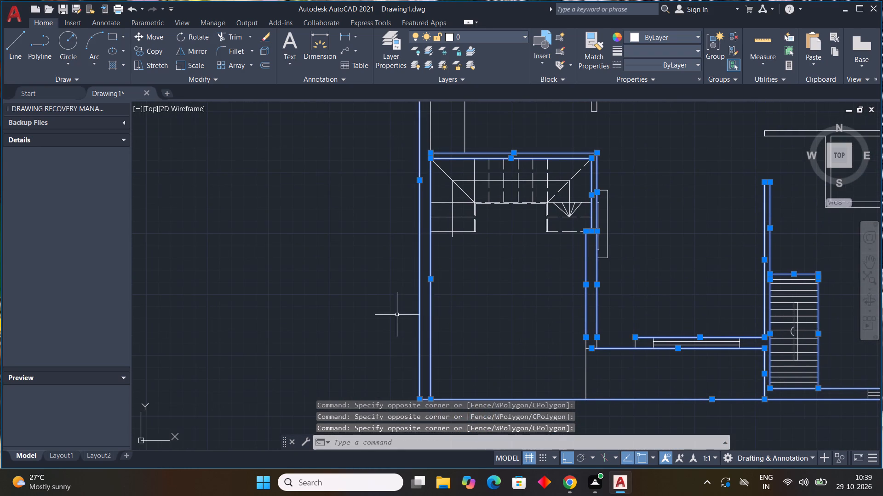
{"action": "scroll", "coordinate": [429, 310], "scroll_direction": "down", "scroll_amount": 2}
{"action": "middle_click_drag", "start_coordinate": [439, 315], "coordinate": [469, 309]}
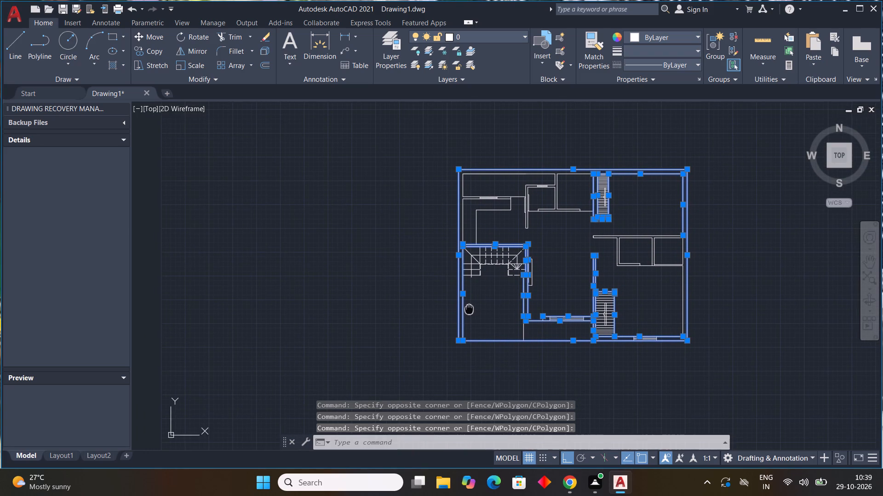
{"action": "middle_click_drag", "start_coordinate": [469, 309], "coordinate": [470, 308]}
{"action": "middle_click_drag", "start_coordinate": [498, 317], "coordinate": [485, 297]}
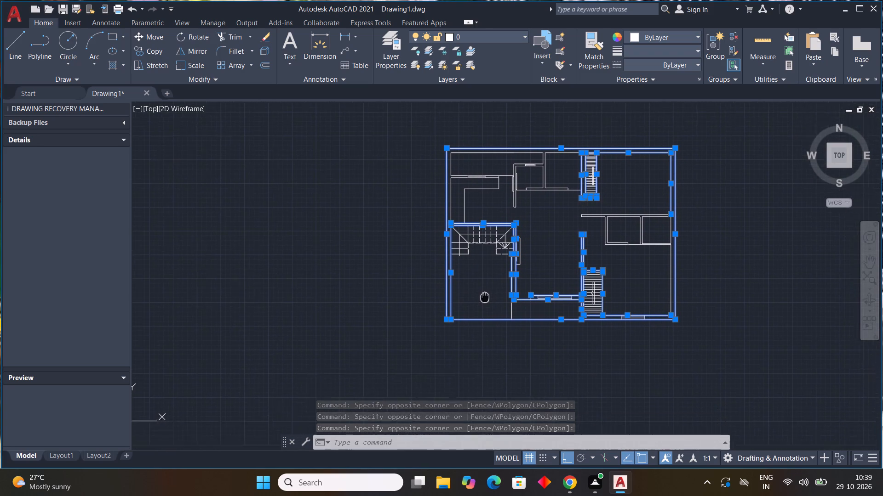
{"action": "middle_click_drag", "start_coordinate": [485, 297], "coordinate": [479, 288]}
{"action": "middle_click_drag", "start_coordinate": [478, 288], "coordinate": [479, 294]}
{"action": "scroll", "coordinate": [577, 336], "scroll_direction": "up", "scroll_amount": 3}
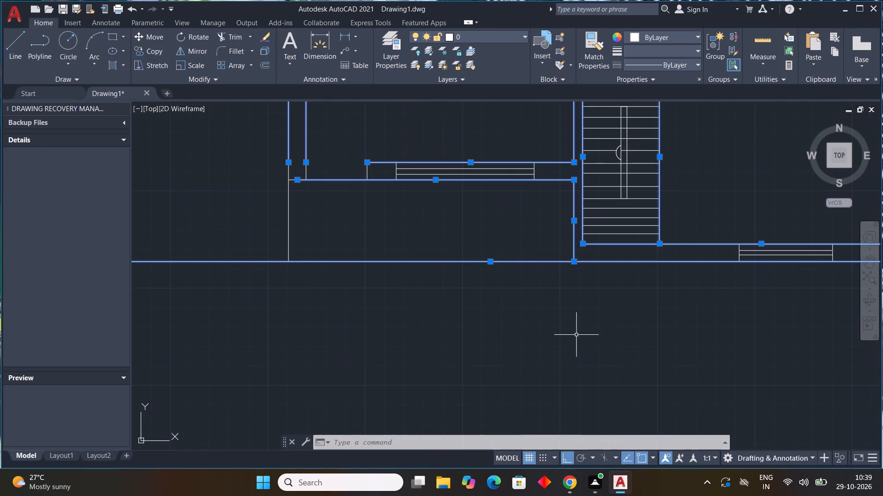
{"action": "left_click_drag", "start_coordinate": [490, 243], "coordinate": [487, 249]}
{"action": "left_click", "coordinate": [454, 296]}
{"action": "scroll", "coordinate": [458, 296], "scroll_direction": "down", "scroll_amount": 3}
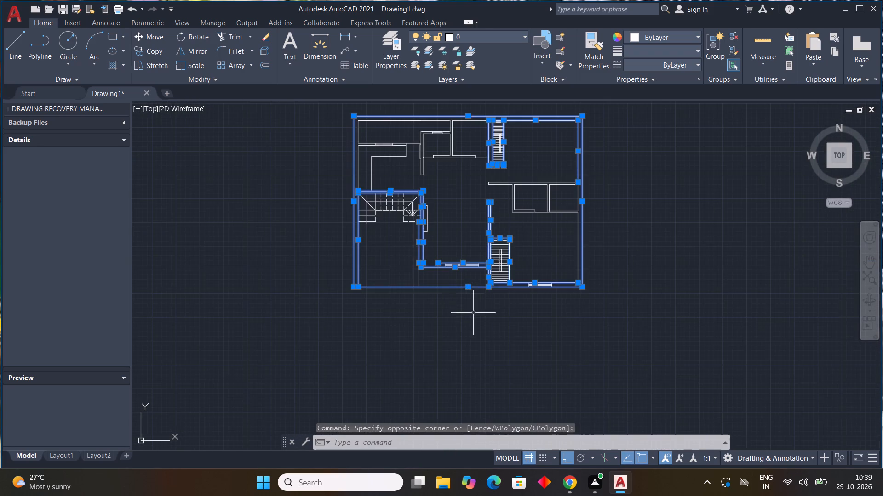
Add the inner west wall line of the room with the L-shaped counter and both faces of its north window wall to the selection.
{"action": "middle_click_drag", "start_coordinate": [477, 317], "coordinate": [539, 371]}
{"action": "scroll", "coordinate": [429, 216], "scroll_direction": "up", "scroll_amount": 2}
{"action": "left_click", "coordinate": [429, 216]}
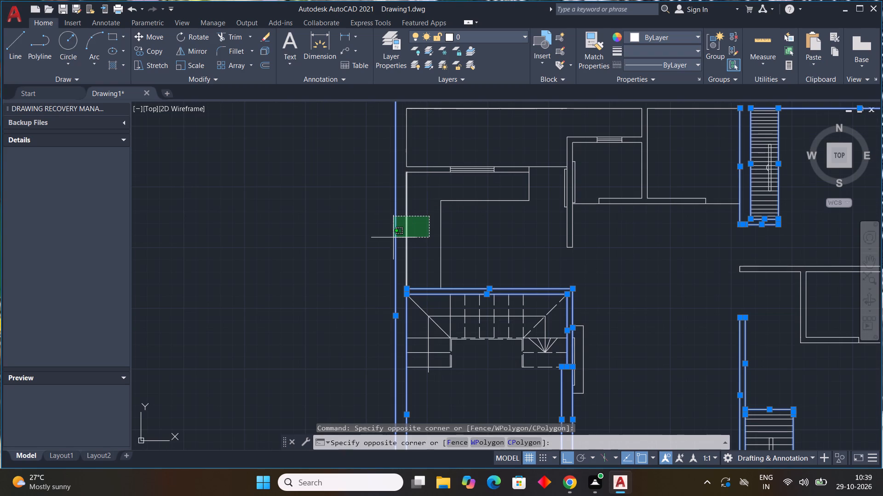
{"action": "left_click", "coordinate": [393, 238]}
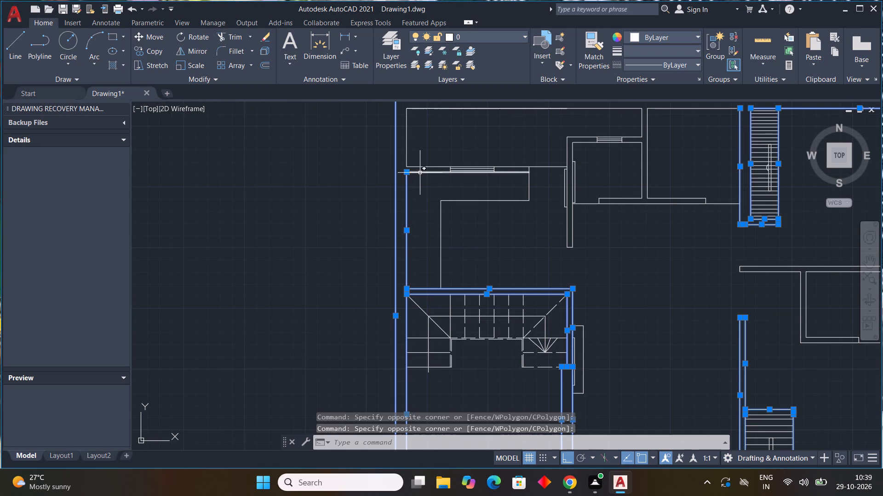
{"action": "scroll", "coordinate": [420, 172], "scroll_direction": "up", "scroll_amount": 2}
{"action": "middle_click_drag", "start_coordinate": [420, 183], "coordinate": [430, 224]}
{"action": "left_click_drag", "start_coordinate": [437, 203], "coordinate": [436, 214]}
{"action": "left_click", "coordinate": [429, 226]}
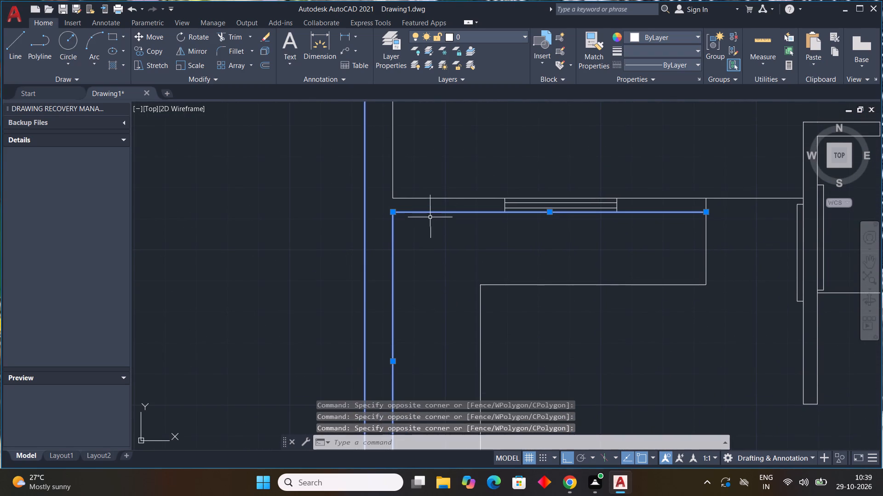
{"action": "left_click_drag", "start_coordinate": [430, 185], "coordinate": [430, 190]}
{"action": "left_click", "coordinate": [421, 201]}
Add the inner west and north wall lines of the northwest strip to the selection.
{"action": "scroll", "coordinate": [421, 203], "scroll_direction": "down", "scroll_amount": 1}
{"action": "middle_click_drag", "start_coordinate": [424, 209], "coordinate": [432, 240]}
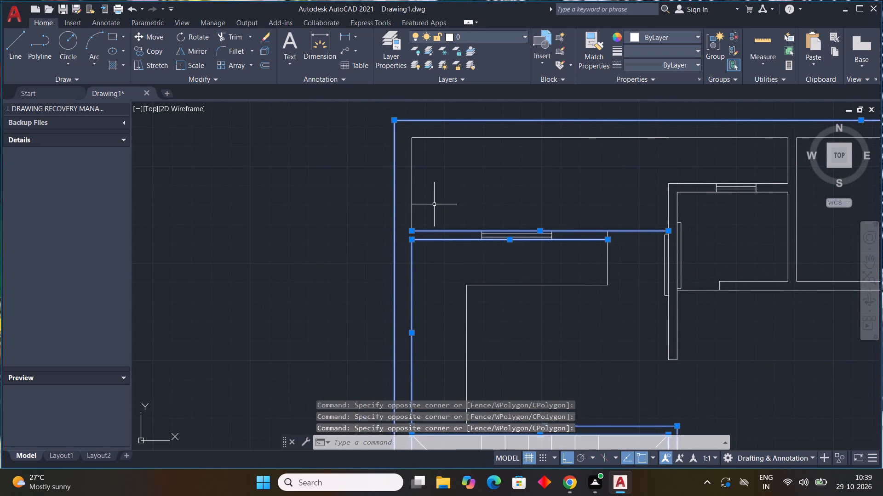
{"action": "left_click_drag", "start_coordinate": [436, 192], "coordinate": [429, 200]}
{"action": "left_click", "coordinate": [404, 199]}
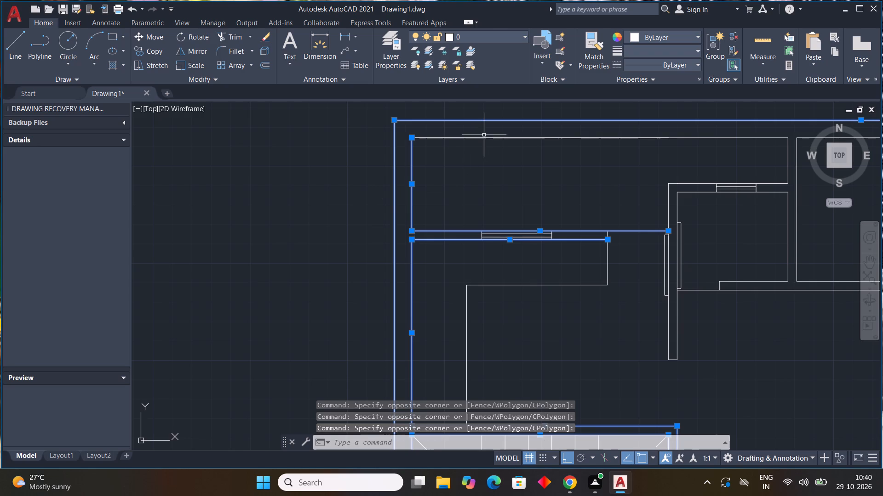
{"action": "left_click", "coordinate": [484, 134]}
{"action": "left_click", "coordinate": [473, 151]}
Add both faces of the small north room's window wall and of its west partition to the selection.
{"action": "middle_click_drag", "start_coordinate": [719, 240], "coordinate": [559, 250]}
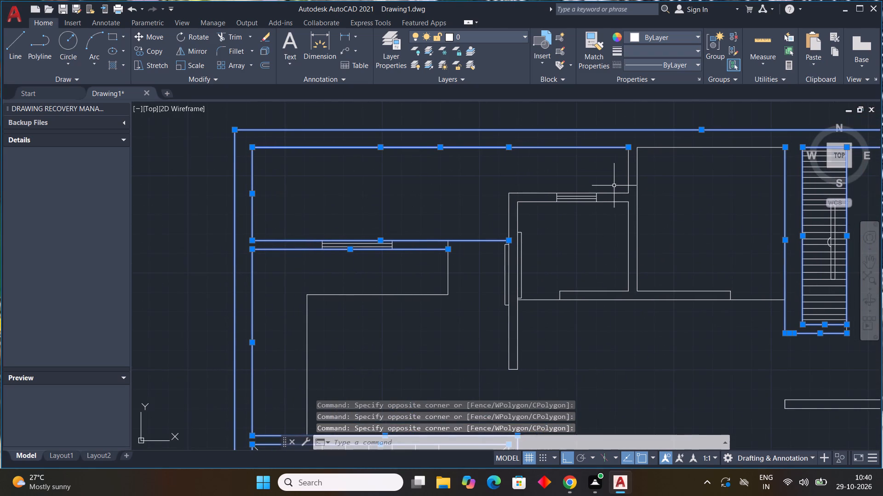
{"action": "left_click", "coordinate": [613, 185]}
{"action": "left_click", "coordinate": [608, 213]}
{"action": "scroll", "coordinate": [523, 215], "scroll_direction": "up", "scroll_amount": 1}
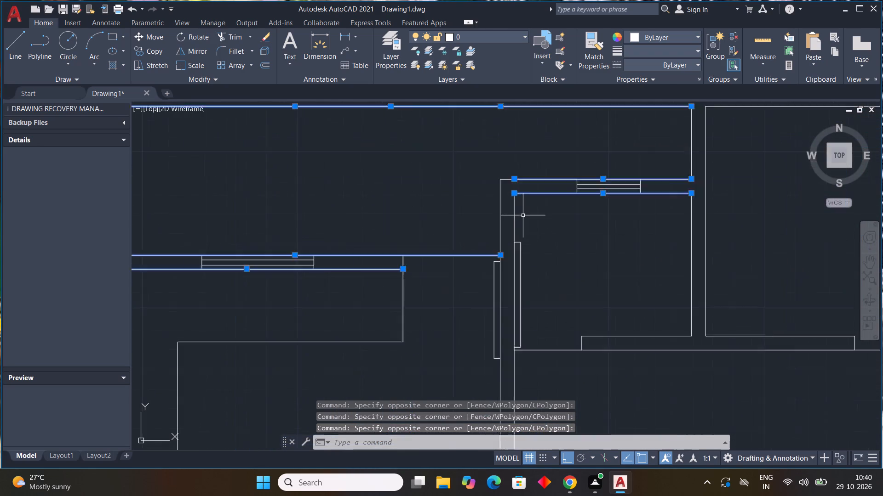
{"action": "scroll", "coordinate": [523, 215], "scroll_direction": "up", "scroll_amount": 2}
{"action": "left_click", "coordinate": [523, 215]}
{"action": "left_click", "coordinate": [436, 236]}
{"action": "scroll", "coordinate": [524, 265], "scroll_direction": "down", "scroll_amount": 3}
{"action": "middle_click_drag", "start_coordinate": [556, 294], "coordinate": [555, 247]}
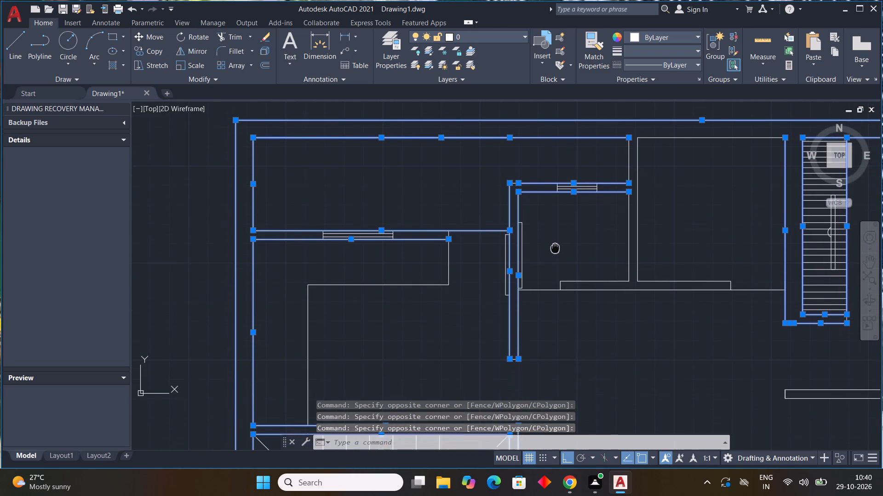
{"action": "middle_click_drag", "start_coordinate": [555, 247], "coordinate": [555, 246]}
{"action": "scroll", "coordinate": [534, 233], "scroll_direction": "up", "scroll_amount": 1}
{"action": "scroll", "coordinate": [534, 233], "scroll_direction": "down", "scroll_amount": 1}
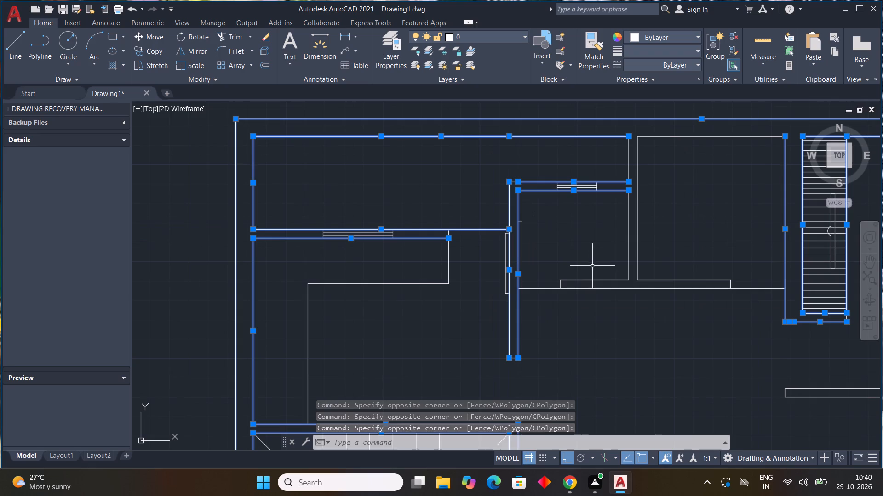
Add both lines of the small north room's south wall and both faces of its east partition to the selection.
{"action": "left_click_drag", "start_coordinate": [593, 264], "coordinate": [593, 274]}
{"action": "left_click", "coordinate": [586, 310]}
{"action": "middle_click_drag", "start_coordinate": [660, 304], "coordinate": [575, 329]}
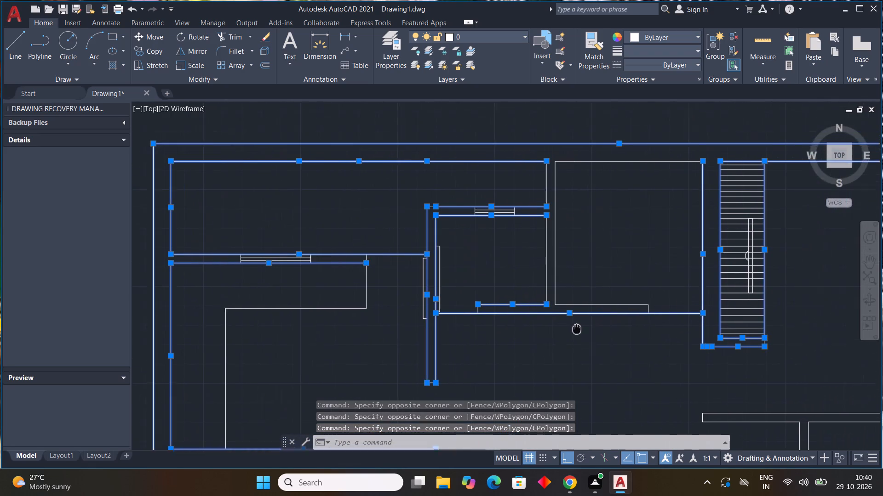
{"action": "middle_click_drag", "start_coordinate": [575, 329], "coordinate": [550, 338]}
{"action": "left_click_drag", "start_coordinate": [566, 243], "coordinate": [561, 246]}
{"action": "left_click", "coordinate": [445, 290]}
Add the adjoining north room's inner south wall line, that wall's short end line and the inner north wall line to the selection.
{"action": "left_click", "coordinate": [630, 289]}
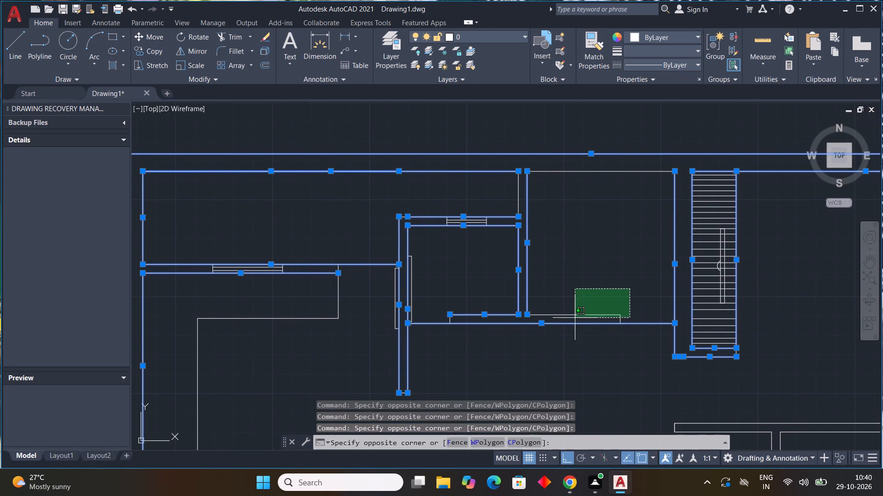
{"action": "left_click", "coordinate": [572, 319]}
{"action": "left_click_drag", "start_coordinate": [615, 165], "coordinate": [586, 228]}
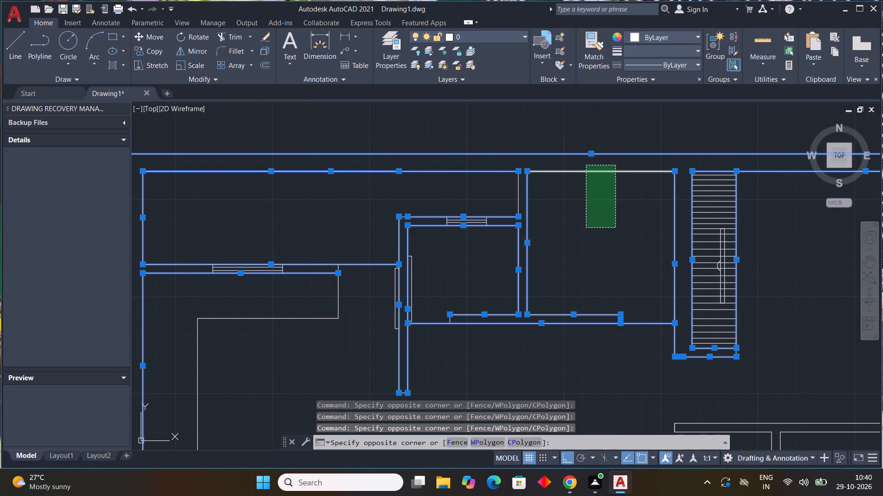
{"action": "left_click", "coordinate": [586, 228]}
{"action": "scroll", "coordinate": [560, 205], "scroll_direction": "down", "scroll_amount": 3}
{"action": "scroll", "coordinate": [509, 239], "scroll_direction": "up", "scroll_amount": 4}
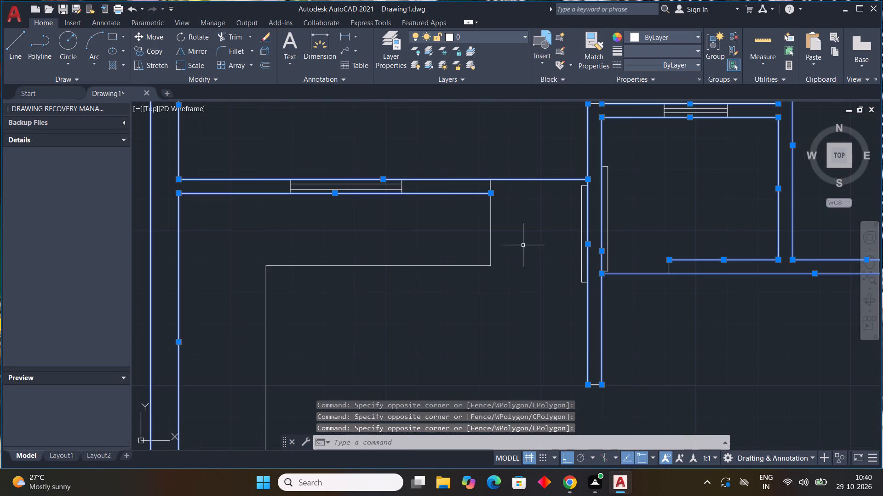
{"action": "scroll", "coordinate": [560, 239], "scroll_direction": "down", "scroll_amount": 2}
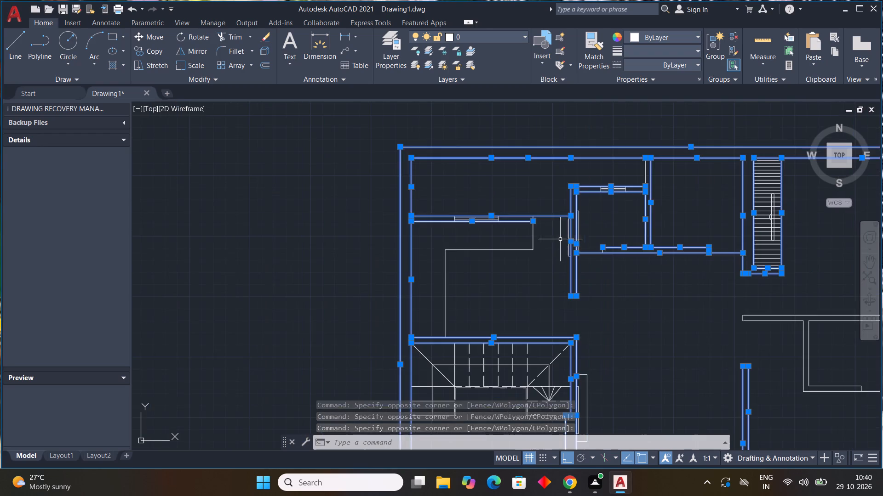
Add all partition lines around the two small compartments on the east side to the selection.
{"action": "scroll", "coordinate": [721, 349], "scroll_direction": "down", "scroll_amount": 2}
{"action": "middle_click_drag", "start_coordinate": [682, 310], "coordinate": [615, 270]}
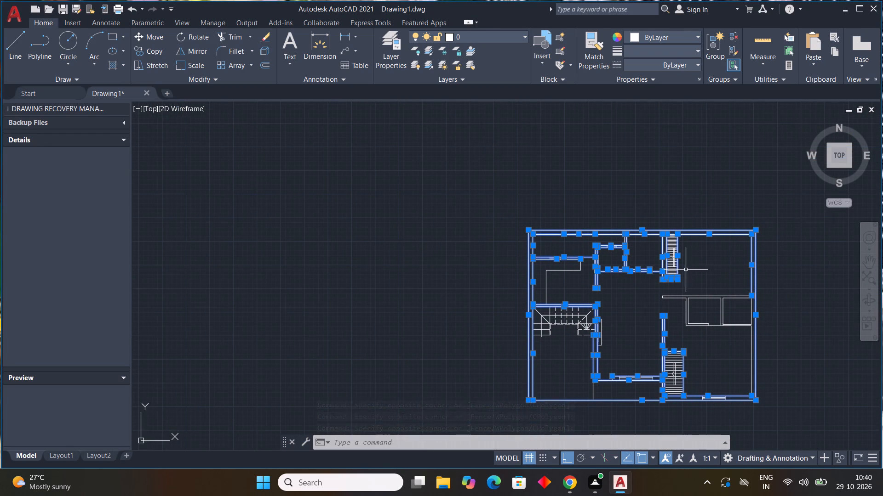
{"action": "left_click_drag", "start_coordinate": [742, 287], "coordinate": [722, 309]}
{"action": "left_click", "coordinate": [682, 331]}
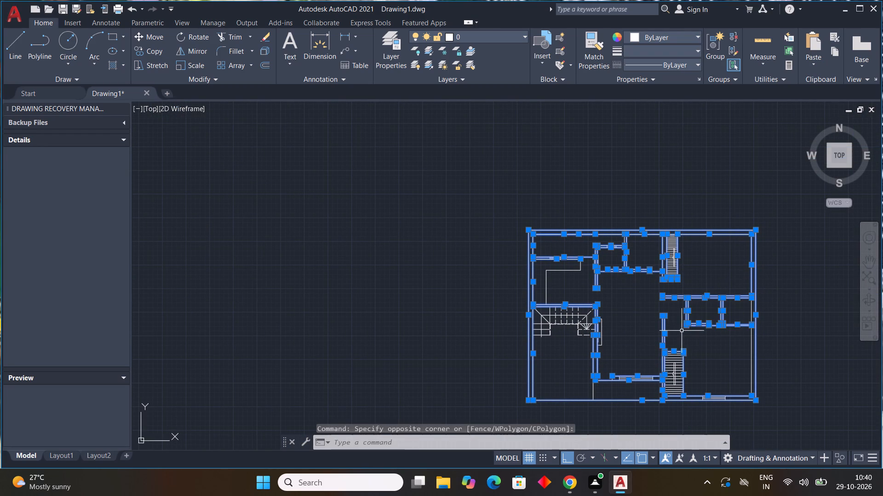
Add the inner east wall lines of the southeast room and of the easternmost small compartment to the selection.
{"action": "scroll", "coordinate": [751, 342], "scroll_direction": "up", "scroll_amount": 3}
{"action": "left_click_drag", "start_coordinate": [759, 334], "coordinate": [740, 339]}
{"action": "left_click", "coordinate": [703, 347]}
{"action": "scroll", "coordinate": [703, 347], "scroll_direction": "down", "scroll_amount": 3}
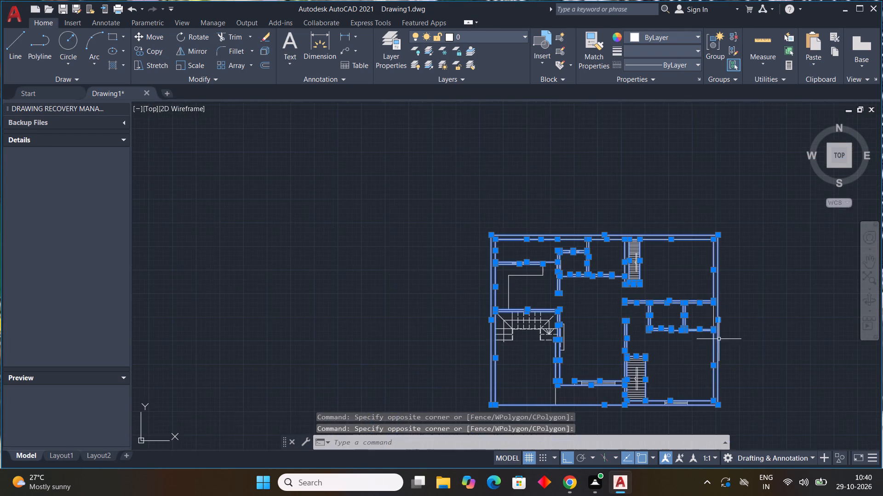
{"action": "scroll", "coordinate": [722, 314], "scroll_direction": "up", "scroll_amount": 3}
{"action": "left_click", "coordinate": [694, 309]}
{"action": "left_click", "coordinate": [664, 321]}
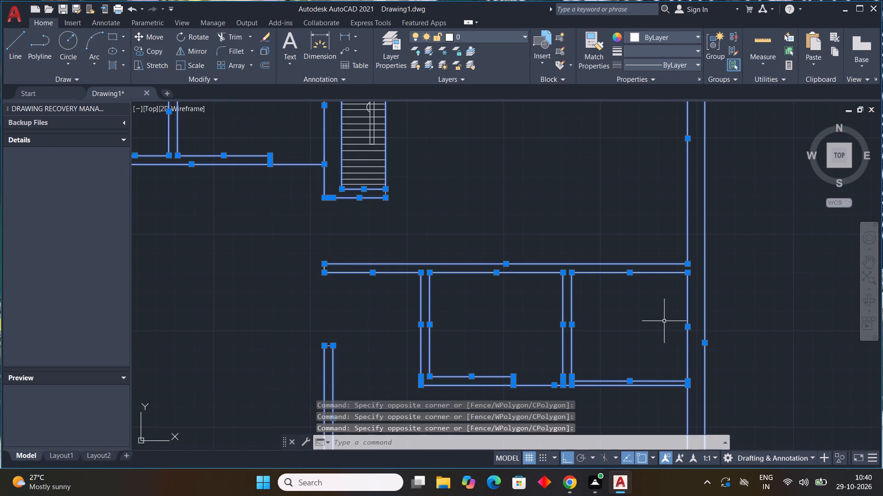
{"action": "scroll", "coordinate": [665, 321], "scroll_direction": "down", "scroll_amount": 3}
{"action": "middle_click_drag", "start_coordinate": [734, 341], "coordinate": [706, 301]}
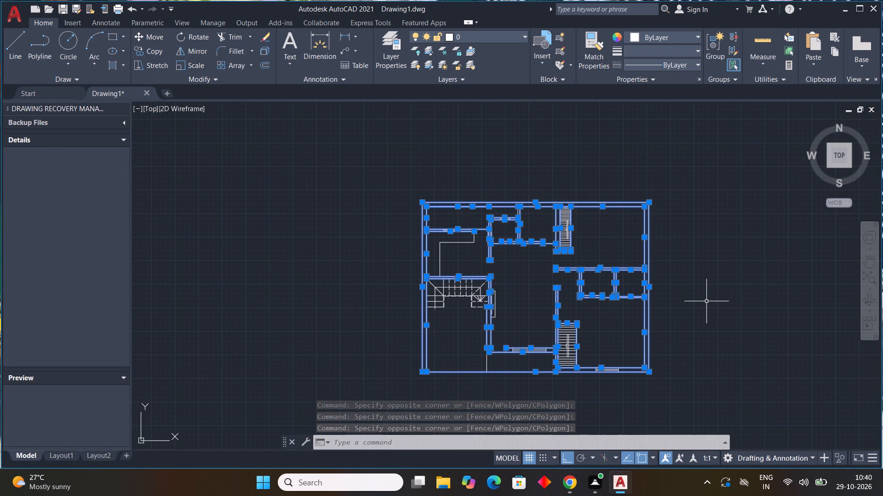
Add the hall window wall's short west end line and the short lines at the foot of the hall's southwest partition to the selection.
{"action": "scroll", "coordinate": [512, 354], "scroll_direction": "up", "scroll_amount": 3}
{"action": "left_click_drag", "start_coordinate": [494, 337], "coordinate": [486, 336]}
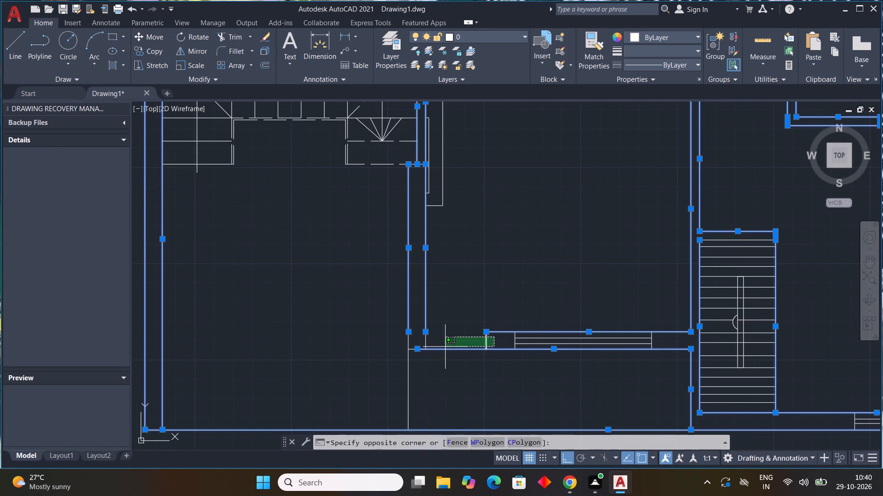
{"action": "left_click", "coordinate": [445, 347]}
{"action": "scroll", "coordinate": [528, 385], "scroll_direction": "down", "scroll_amount": 1}
{"action": "scroll", "coordinate": [476, 354], "scroll_direction": "up", "scroll_amount": 3}
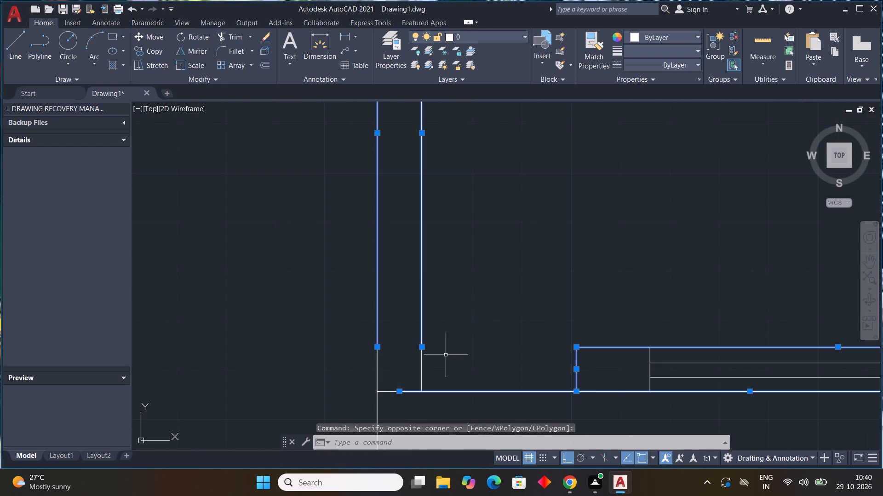
{"action": "left_click", "coordinate": [447, 354]}
{"action": "left_click", "coordinate": [348, 377]}
{"action": "scroll", "coordinate": [484, 361], "scroll_direction": "down", "scroll_amount": 1}
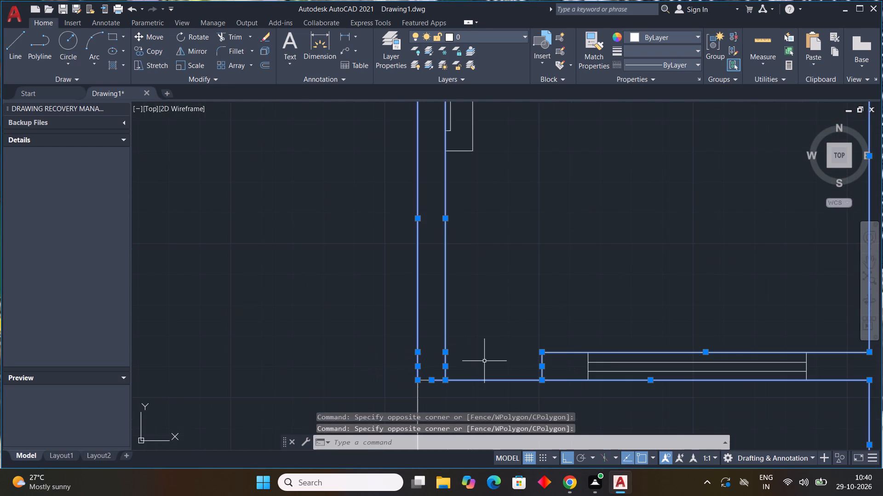
{"action": "scroll", "coordinate": [484, 361], "scroll_direction": "down", "scroll_amount": 2}
{"action": "scroll", "coordinate": [447, 372], "scroll_direction": "up", "scroll_amount": 4}
{"action": "left_click", "coordinate": [541, 333]}
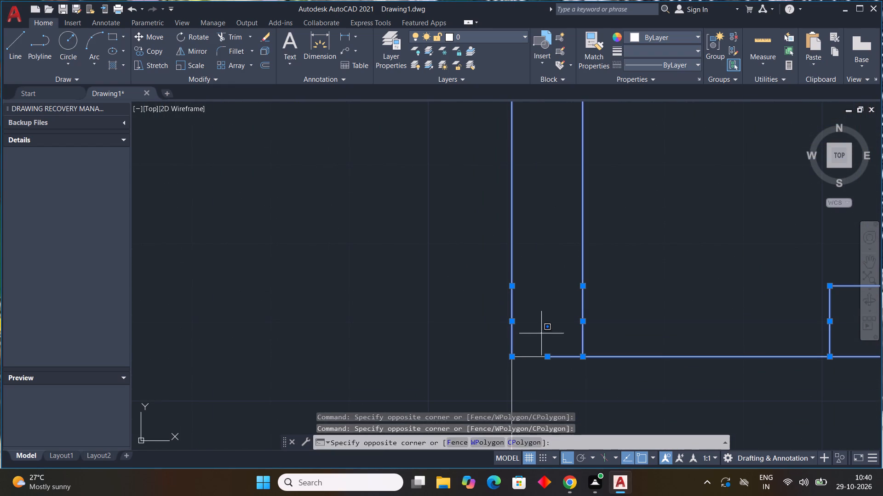
{"action": "left_click", "coordinate": [520, 367]}
Set the colour of all selected wall lines to Red and clear the selection.
{"action": "scroll", "coordinate": [534, 382], "scroll_direction": "down", "scroll_amount": 3}
{"action": "scroll", "coordinate": [585, 345], "scroll_direction": "down", "scroll_amount": 1}
{"action": "middle_click_drag", "start_coordinate": [579, 342], "coordinate": [569, 333]}
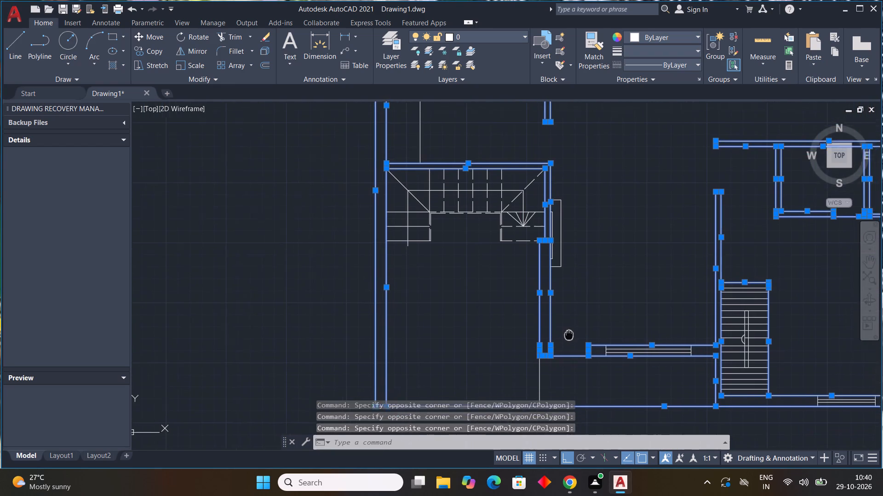
{"action": "middle_click_drag", "start_coordinate": [569, 333], "coordinate": [557, 325]}
{"action": "scroll", "coordinate": [556, 324], "scroll_direction": "down", "scroll_amount": 1}
{"action": "scroll", "coordinate": [490, 236], "scroll_direction": "up", "scroll_amount": 4}
{"action": "scroll", "coordinate": [490, 236], "scroll_direction": "down", "scroll_amount": 3}
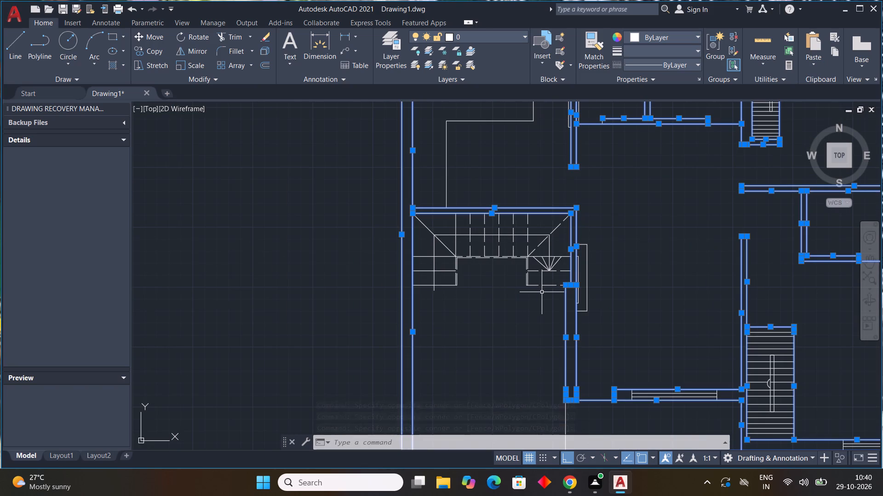
{"action": "left_click", "coordinate": [663, 36]}
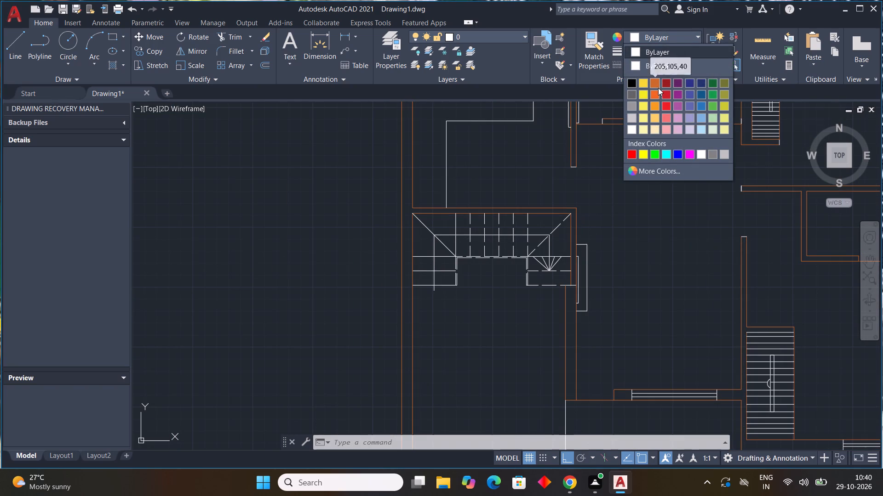
{"action": "scroll", "coordinate": [665, 91], "scroll_direction": "up", "scroll_amount": 2}
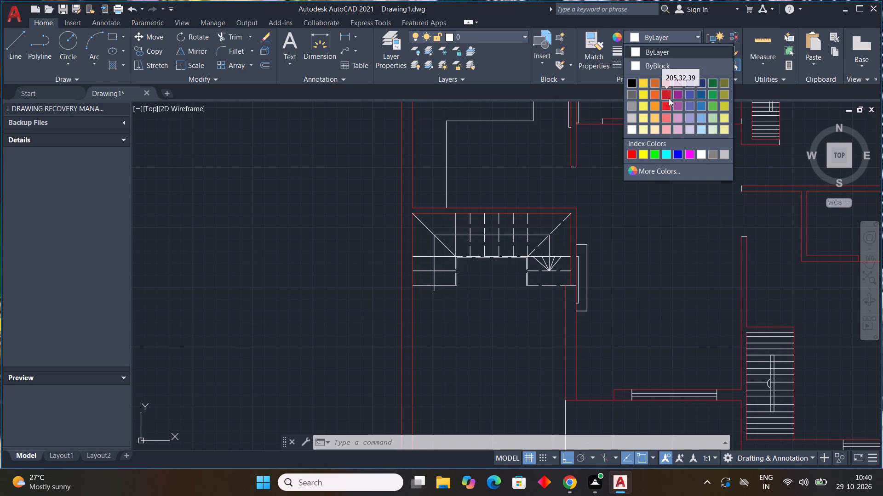
{"action": "left_click", "coordinate": [631, 153]}
{"action": "middle_click_drag", "start_coordinate": [605, 178], "coordinate": [529, 230]}
{"action": "scroll", "coordinate": [558, 209], "scroll_direction": "down", "scroll_amount": 1}
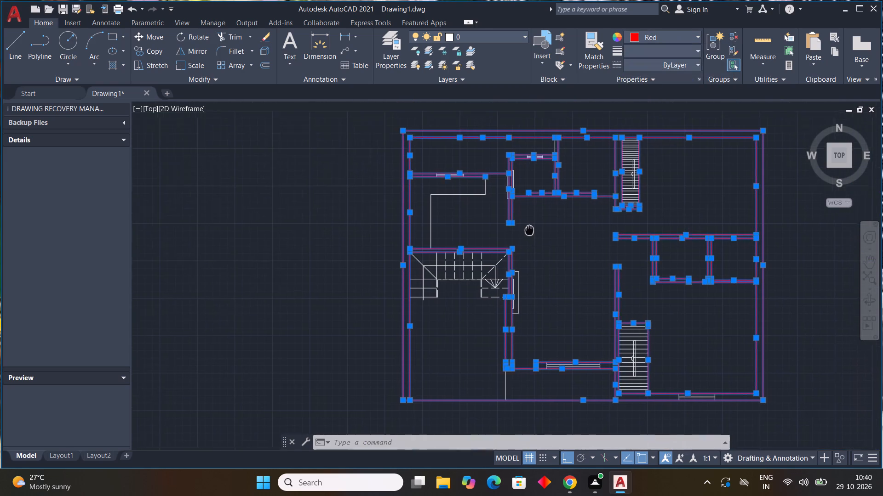
{"action": "middle_click_drag", "start_coordinate": [529, 230], "coordinate": [524, 231]}
{"action": "key", "text": "Escape"}
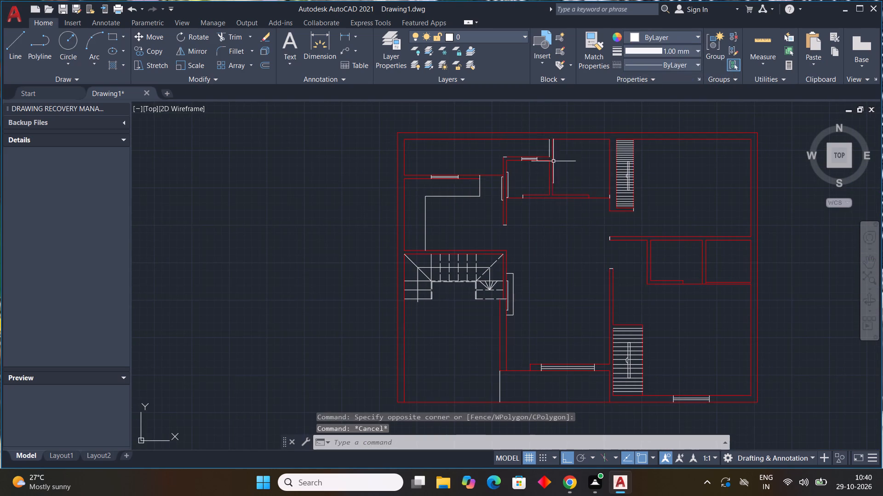
Select the missed white segments around the small north room: the short line above it, its northwest corner line and its south partition's end line.
{"action": "scroll", "coordinate": [544, 140], "scroll_direction": "up", "scroll_amount": 3}
{"action": "left_click", "coordinate": [571, 147]}
{"action": "left_click", "coordinate": [549, 164]}
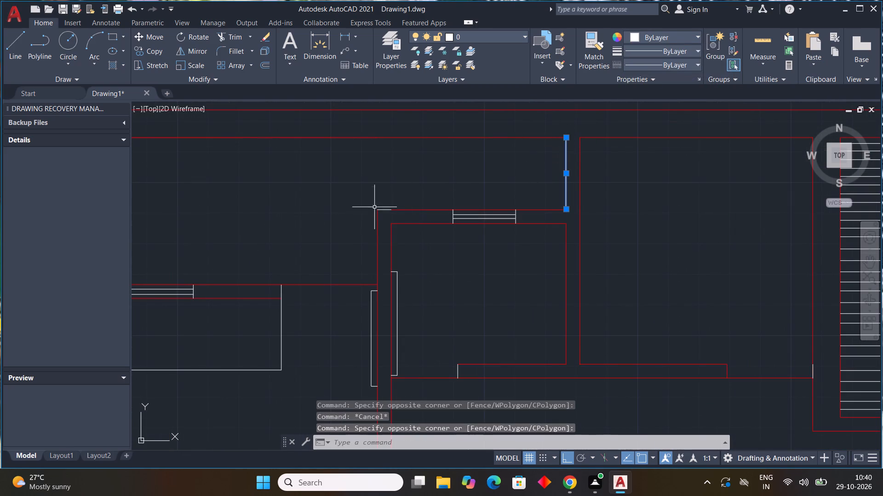
{"action": "left_click_drag", "start_coordinate": [391, 197], "coordinate": [388, 201]}
{"action": "left_click", "coordinate": [379, 214]}
{"action": "scroll", "coordinate": [467, 327], "scroll_direction": "up", "scroll_amount": 1}
{"action": "middle_click_drag", "start_coordinate": [467, 324], "coordinate": [467, 323]}
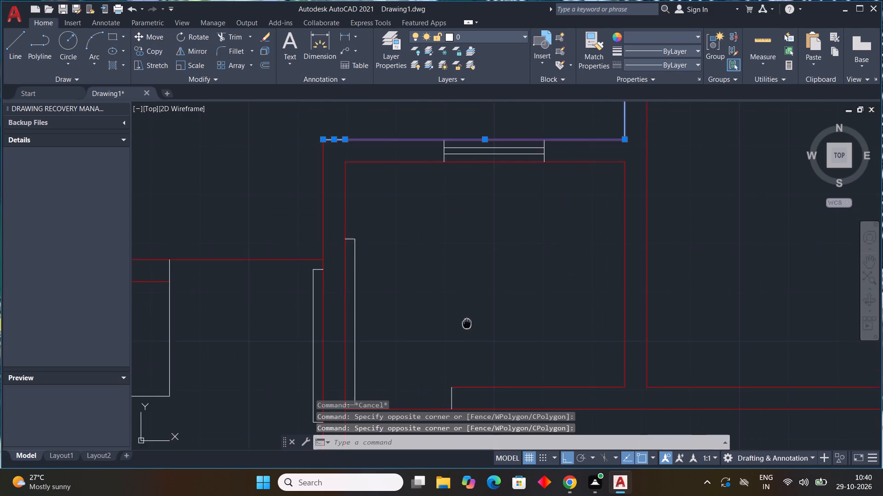
{"action": "middle_click_drag", "start_coordinate": [467, 323], "coordinate": [466, 158]}
{"action": "left_click_drag", "start_coordinate": [461, 233], "coordinate": [447, 234]}
{"action": "left_click", "coordinate": [414, 240]}
{"action": "scroll", "coordinate": [441, 250], "scroll_direction": "down", "scroll_amount": 3}
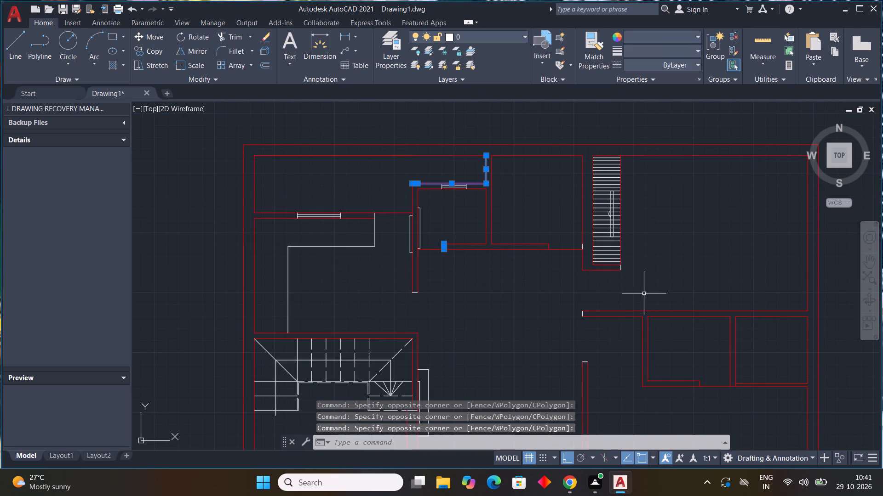
Add the short white wall segments west of and at the foot of the northern wardrobe to the selection.
{"action": "scroll", "coordinate": [579, 248], "scroll_direction": "up", "scroll_amount": 3}
{"action": "left_click", "coordinate": [602, 241]}
{"action": "left_click", "coordinate": [582, 249]}
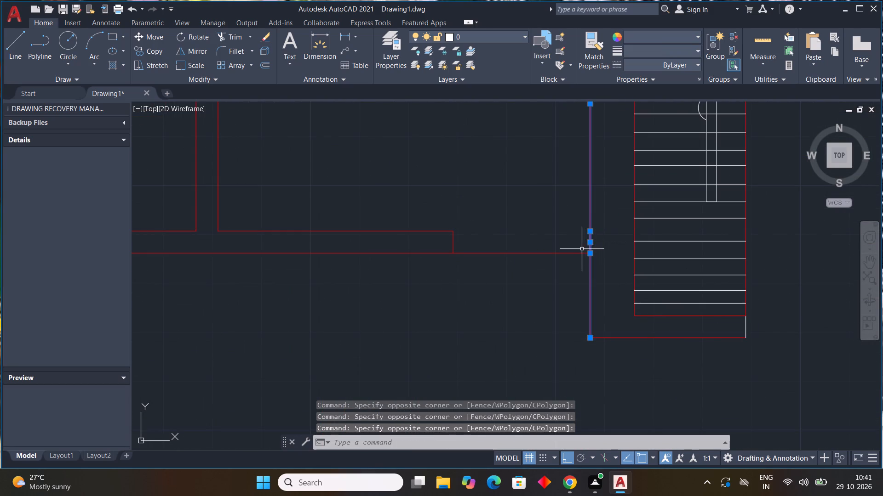
{"action": "scroll", "coordinate": [772, 339], "scroll_direction": "up", "scroll_amount": 2}
{"action": "scroll", "coordinate": [772, 338], "scroll_direction": "down", "scroll_amount": 1}
{"action": "left_click_drag", "start_coordinate": [749, 313], "coordinate": [736, 321]}
{"action": "left_click", "coordinate": [715, 325]}
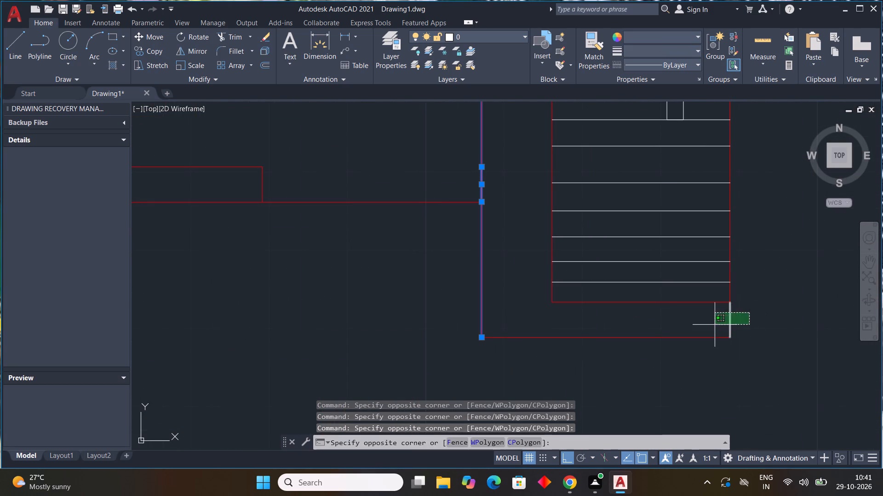
Add the end lines of the two partitions on either side of the hall's east opening to the selection.
{"action": "scroll", "coordinate": [746, 327], "scroll_direction": "down", "scroll_amount": 4}
{"action": "middle_click_drag", "start_coordinate": [762, 343], "coordinate": [695, 205]}
{"action": "scroll", "coordinate": [651, 300], "scroll_direction": "up", "scroll_amount": 2}
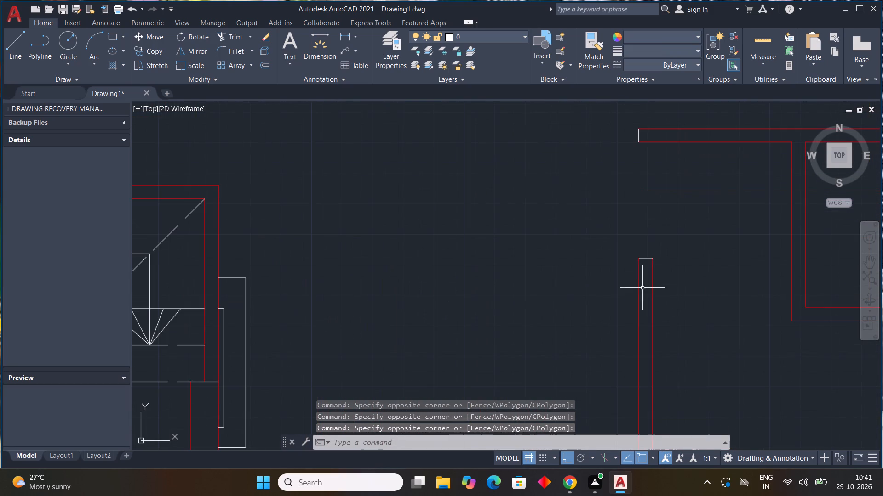
{"action": "left_click", "coordinate": [644, 242]}
{"action": "left_click", "coordinate": [633, 264]}
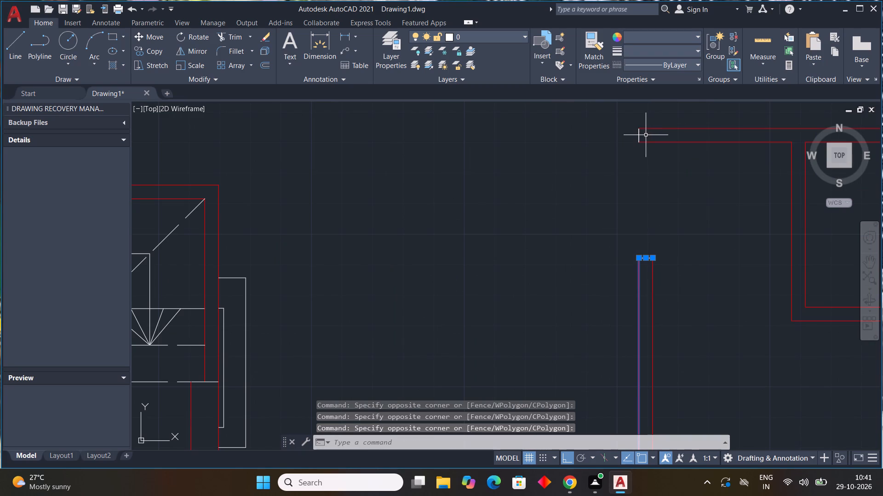
{"action": "left_click", "coordinate": [646, 135]}
{"action": "left_click", "coordinate": [587, 148]}
{"action": "scroll", "coordinate": [604, 225], "scroll_direction": "down", "scroll_amount": 3}
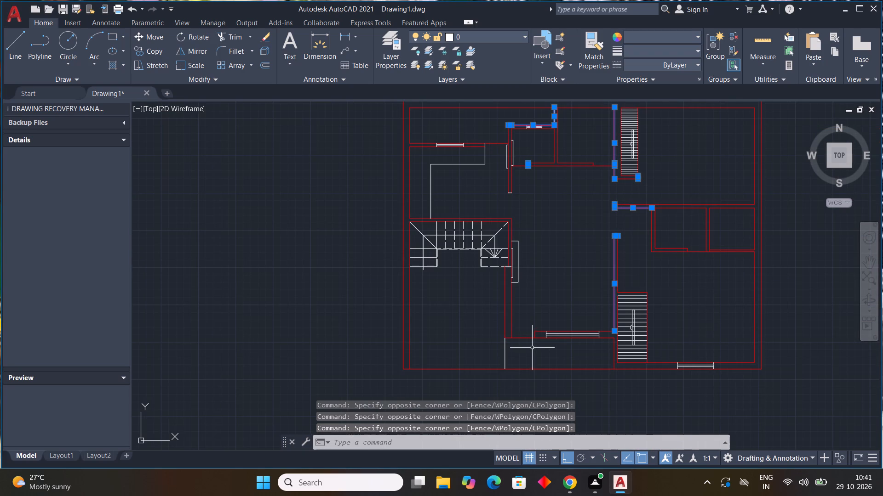
Set the colour of the selected wall segments to Red and clear the selection.
{"action": "middle_click_drag", "start_coordinate": [533, 346], "coordinate": [550, 366]}
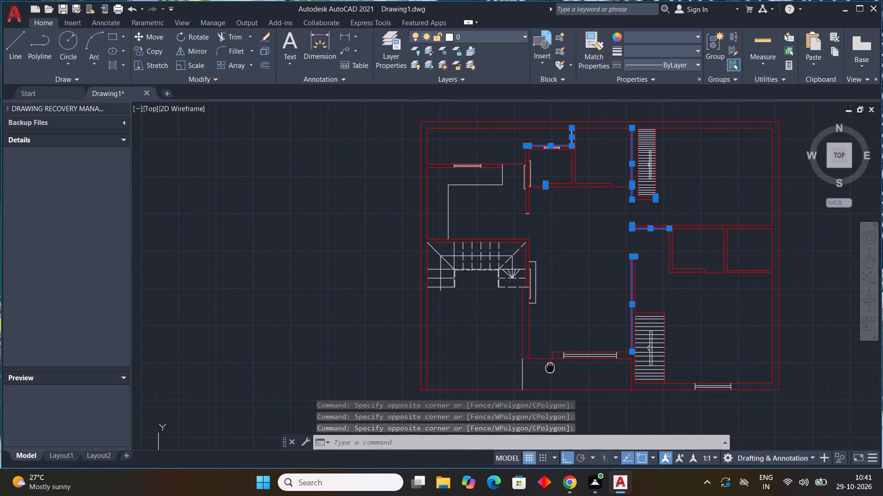
{"action": "middle_click_drag", "start_coordinate": [550, 366], "coordinate": [550, 365]}
{"action": "left_click", "coordinate": [668, 36]}
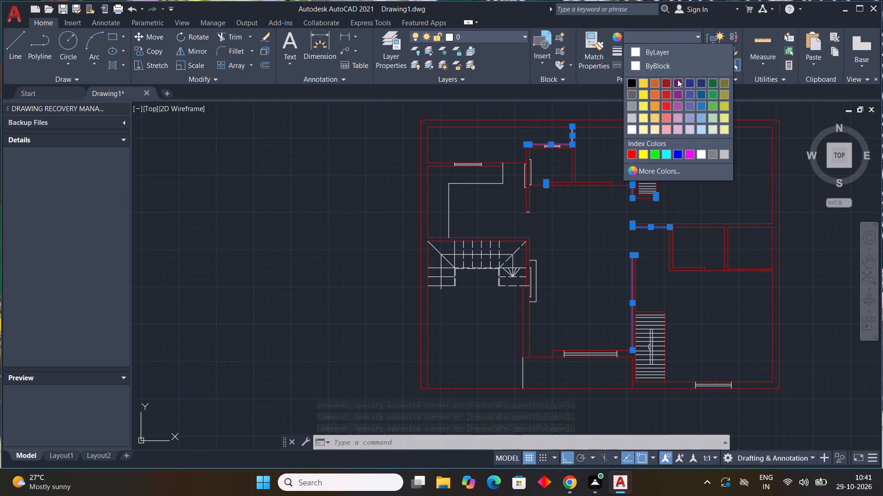
{"action": "left_click", "coordinate": [629, 152]}
{"action": "scroll", "coordinate": [631, 200], "scroll_direction": "down", "scroll_amount": 2}
{"action": "scroll", "coordinate": [619, 199], "scroll_direction": "up", "scroll_amount": 3}
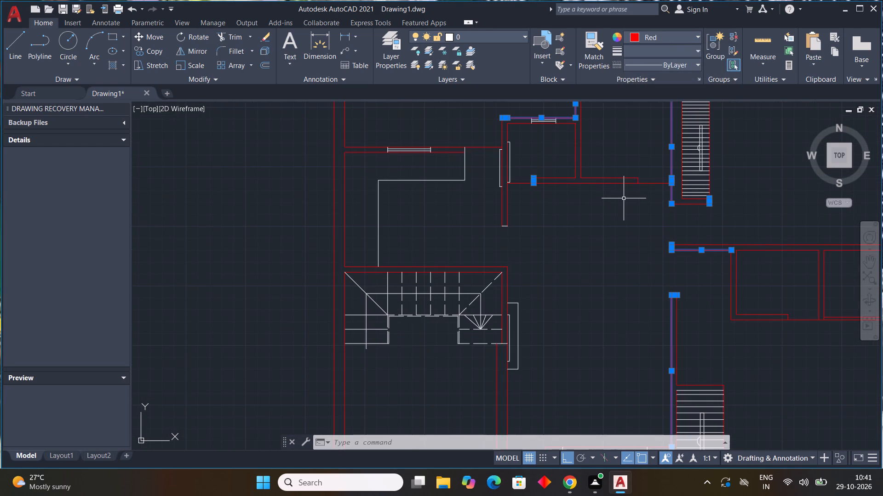
{"action": "key", "text": "Escape"}
Set the colour of the short end line at the foot of the partition north of the staircase to Red.
{"action": "scroll", "coordinate": [510, 234], "scroll_direction": "up", "scroll_amount": 4}
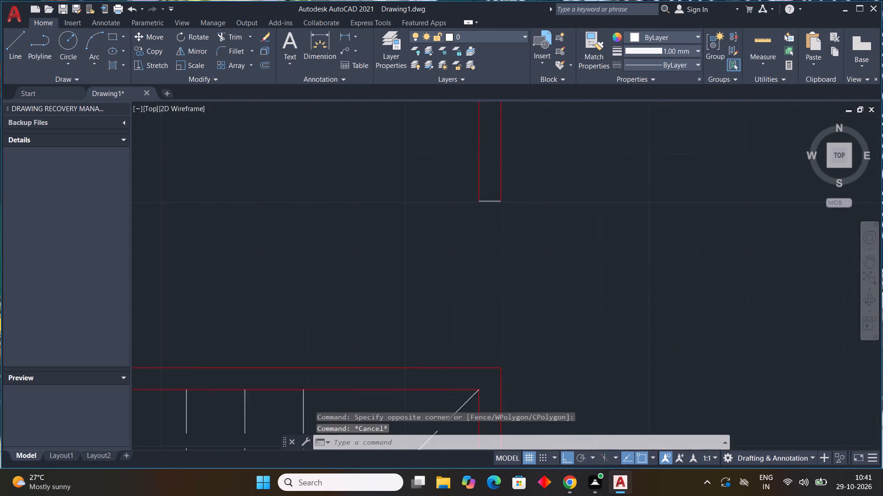
{"action": "left_click_drag", "start_coordinate": [489, 166], "coordinate": [464, 182]}
{"action": "left_click", "coordinate": [437, 221]}
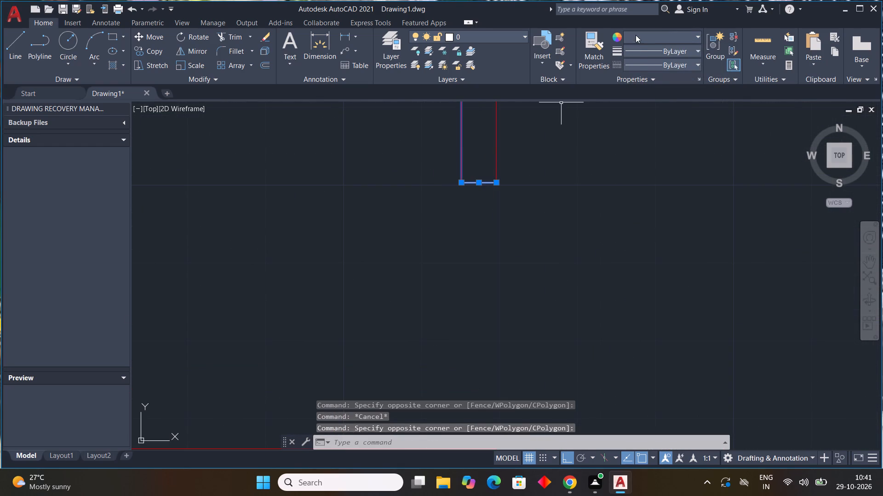
{"action": "left_click", "coordinate": [636, 35]}
{"action": "left_click", "coordinate": [631, 154]}
{"action": "scroll", "coordinate": [459, 314], "scroll_direction": "down", "scroll_amount": 4}
{"action": "key", "text": "Escape"}
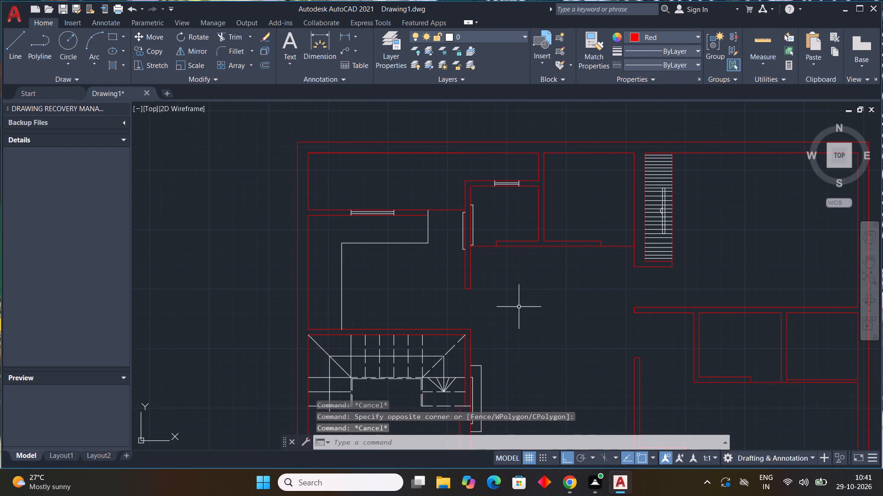
{"action": "key", "text": "Escape"}
{"action": "key", "text": "Escape"}
{"action": "key", "text": "Escape"}
{"action": "key", "text": "Escape"}
Select the three lines of the narrow box on the east side of the small north room's west wall.
{"action": "scroll", "coordinate": [466, 231], "scroll_direction": "up", "scroll_amount": 3}
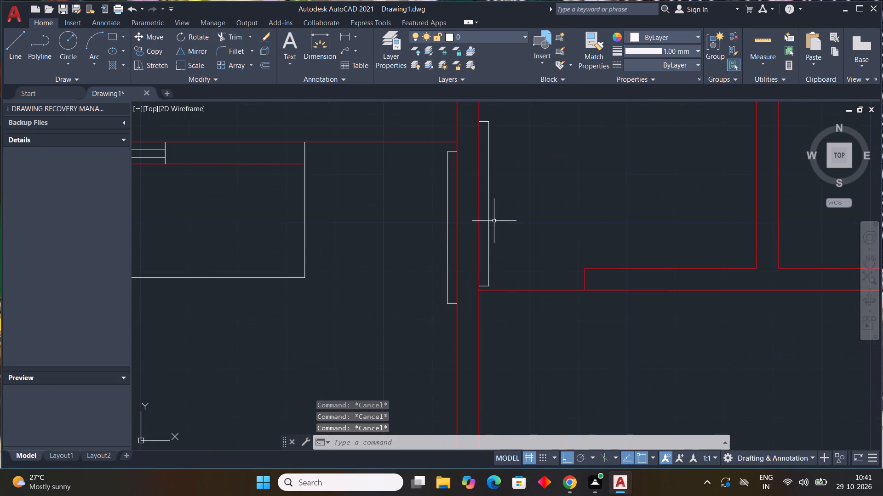
{"action": "left_click", "coordinate": [498, 218]}
{"action": "left_click", "coordinate": [484, 231]}
{"action": "middle_click_drag", "start_coordinate": [500, 155], "coordinate": [526, 245]}
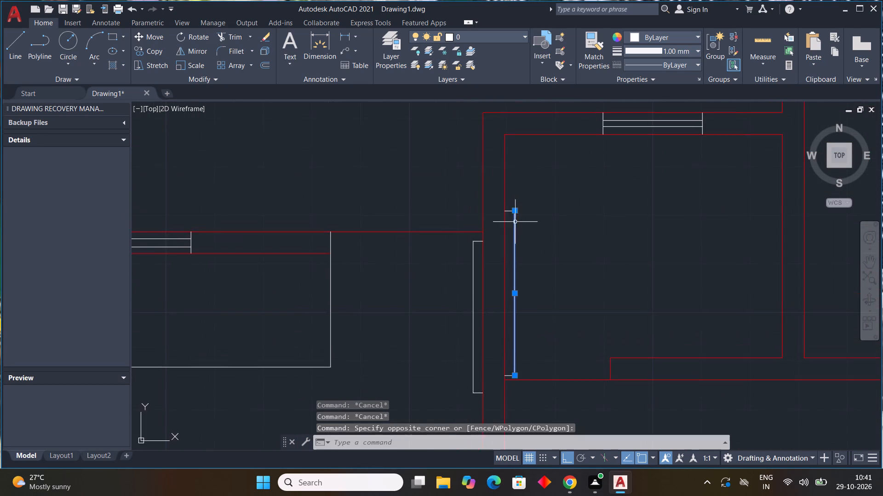
{"action": "scroll", "coordinate": [515, 204], "scroll_direction": "up", "scroll_amount": 3}
{"action": "left_click_drag", "start_coordinate": [504, 219], "coordinate": [502, 231]}
{"action": "left_click", "coordinate": [487, 260]}
{"action": "scroll", "coordinate": [528, 266], "scroll_direction": "down", "scroll_amount": 3}
{"action": "middle_click_drag", "start_coordinate": [554, 222], "coordinate": [564, 190]}
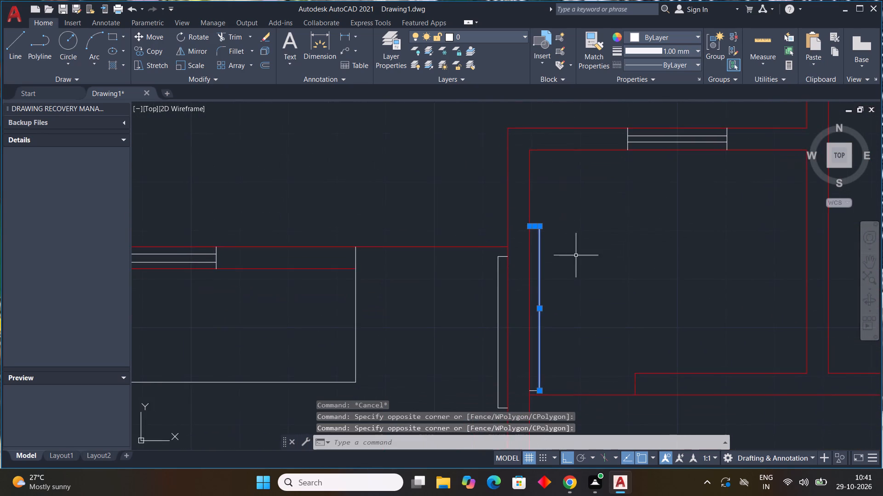
{"action": "middle_click_drag", "start_coordinate": [579, 270], "coordinate": [595, 185]}
{"action": "scroll", "coordinate": [566, 304], "scroll_direction": "up", "scroll_amount": 4}
{"action": "left_click_drag", "start_coordinate": [482, 299], "coordinate": [482, 299]}
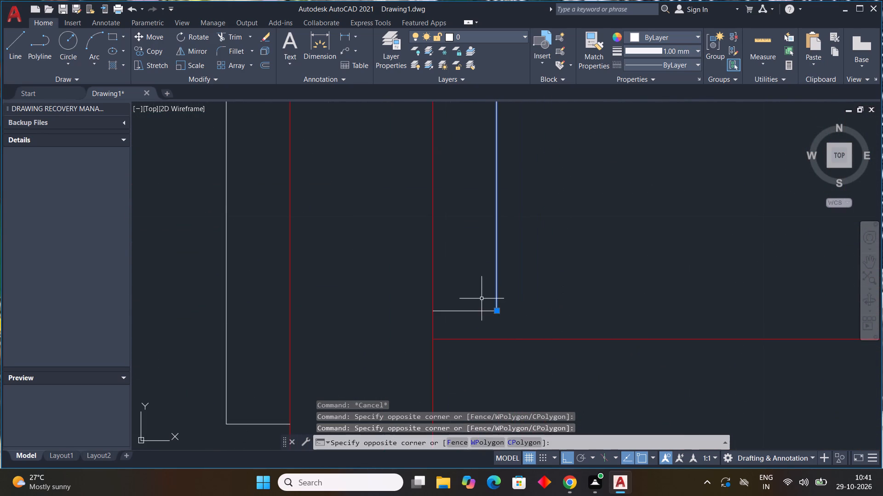
{"action": "left_click_drag", "start_coordinate": [482, 299], "coordinate": [470, 321]}
{"action": "left_click", "coordinate": [469, 321]}
{"action": "scroll", "coordinate": [616, 317], "scroll_direction": "down", "scroll_amount": 2}
{"action": "middle_click_drag", "start_coordinate": [618, 314], "coordinate": [668, 303]}
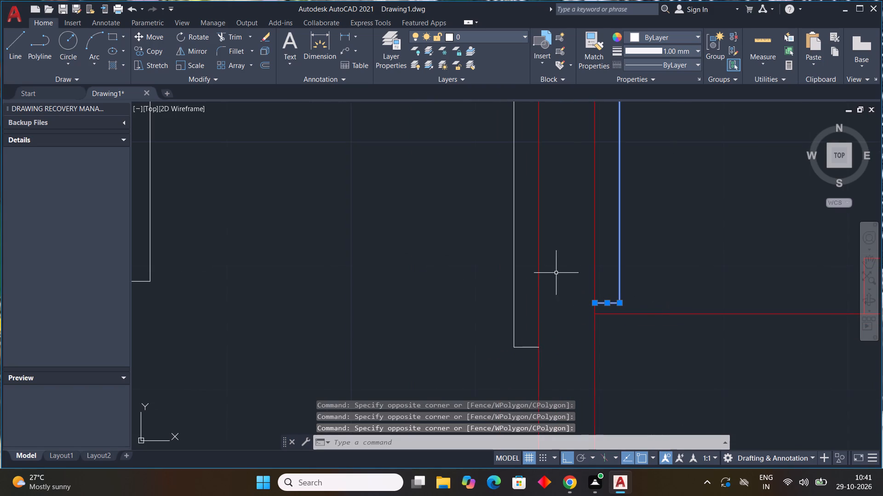
Add the three lines of the matching narrow box on the west side of that wall to the selection.
{"action": "left_click_drag", "start_coordinate": [532, 259], "coordinate": [515, 278]}
{"action": "left_click", "coordinate": [483, 300]}
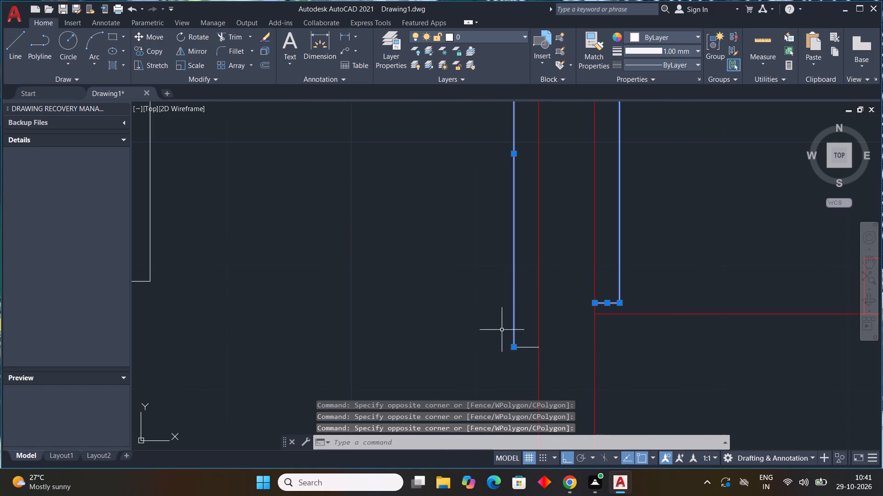
{"action": "scroll", "coordinate": [503, 342], "scroll_direction": "up", "scroll_amount": 3}
{"action": "left_click_drag", "start_coordinate": [578, 352], "coordinate": [562, 382]}
{"action": "left_click", "coordinate": [558, 381]}
{"action": "scroll", "coordinate": [566, 356], "scroll_direction": "down", "scroll_amount": 5}
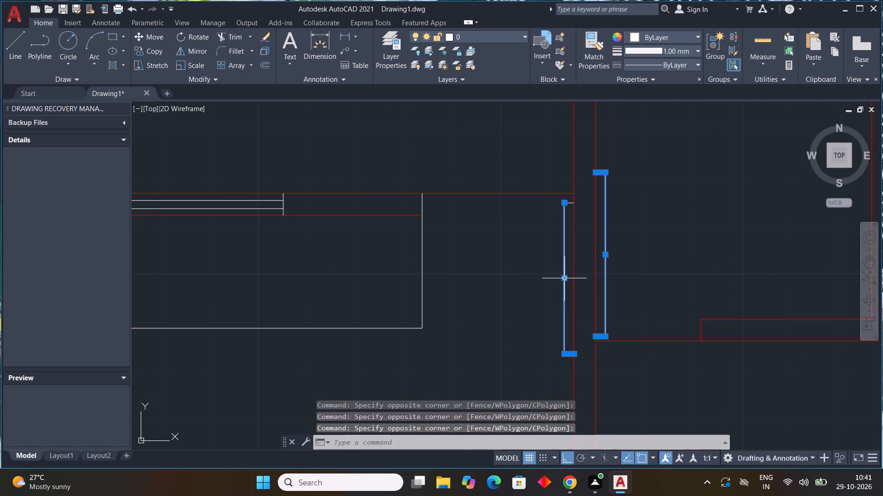
{"action": "middle_click_drag", "start_coordinate": [565, 277], "coordinate": [549, 343]}
{"action": "scroll", "coordinate": [548, 276], "scroll_direction": "up", "scroll_amount": 4}
{"action": "left_click_drag", "start_coordinate": [584, 216], "coordinate": [574, 226]}
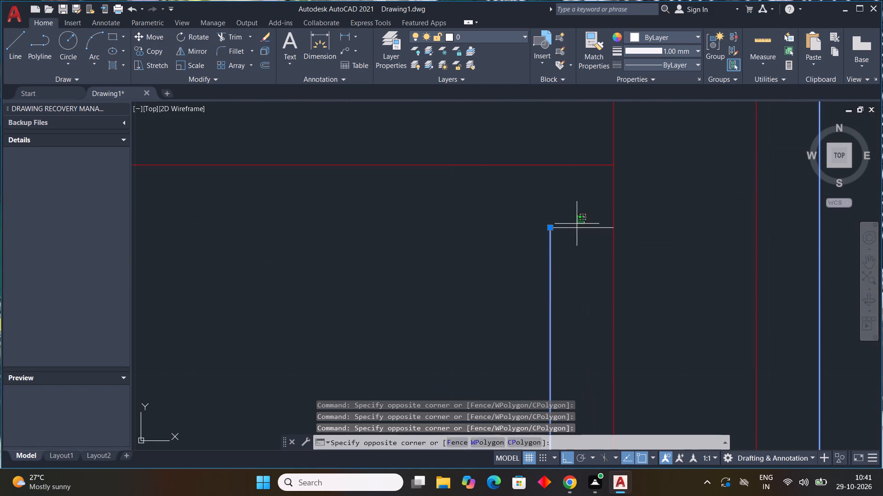
{"action": "left_click_drag", "start_coordinate": [574, 226], "coordinate": [572, 227]}
{"action": "left_click", "coordinate": [556, 237]}
Set the colour of both narrow boxes to orange 242,103,34 and clear the selection.
{"action": "left_click", "coordinate": [661, 33]}
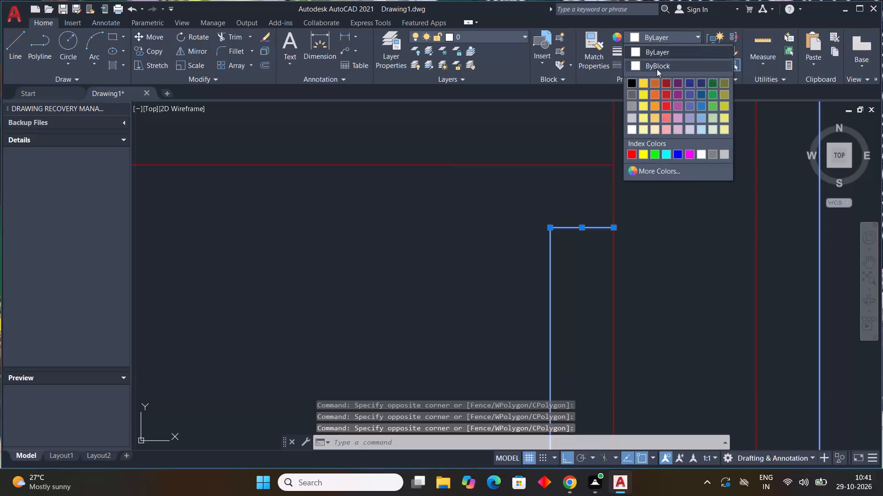
{"action": "left_click", "coordinate": [656, 96]}
{"action": "scroll", "coordinate": [568, 230], "scroll_direction": "down", "scroll_amount": 3}
{"action": "scroll", "coordinate": [691, 262], "scroll_direction": "down", "scroll_amount": 2}
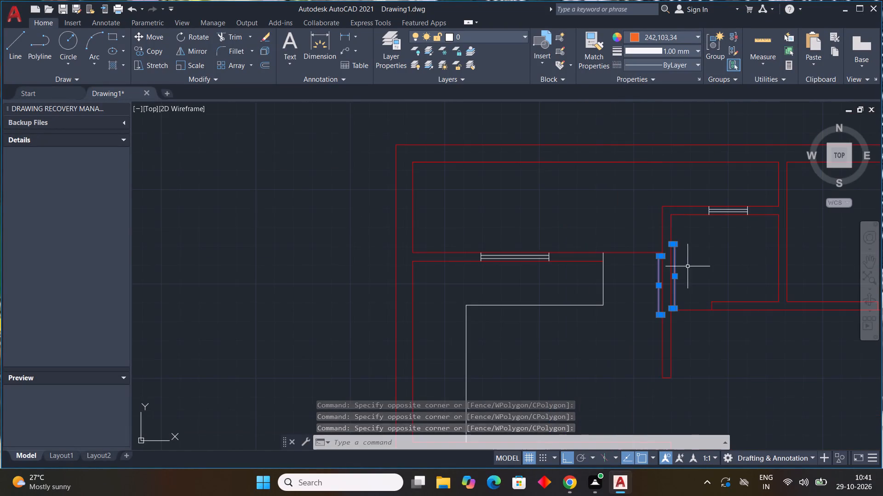
{"action": "scroll", "coordinate": [688, 267], "scroll_direction": "down", "scroll_amount": 1}
{"action": "key", "text": "Escape"}
{"action": "key", "text": "Escape"}
{"action": "key", "text": "Escape"}
{"action": "key", "text": "Escape"}
{"action": "key", "text": "Escape"}
{"action": "key", "text": "Escape"}
{"action": "key", "text": "Escape"}
{"action": "key", "text": "Escape"}
{"action": "key", "text": "Escape"}
{"action": "key", "text": "Escape"}
{"action": "key", "text": "Escape"}
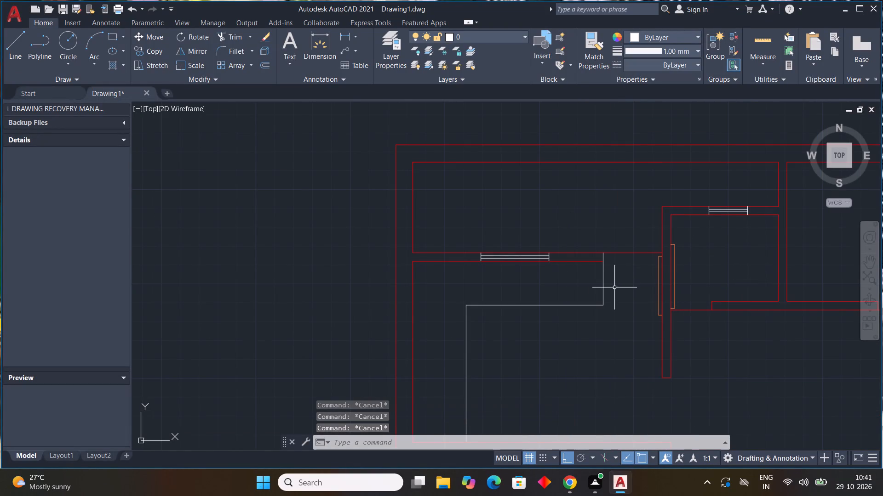
Select the three white counter lines in the room north of the staircase.
{"action": "middle_click_drag", "start_coordinate": [614, 288], "coordinate": [677, 259]}
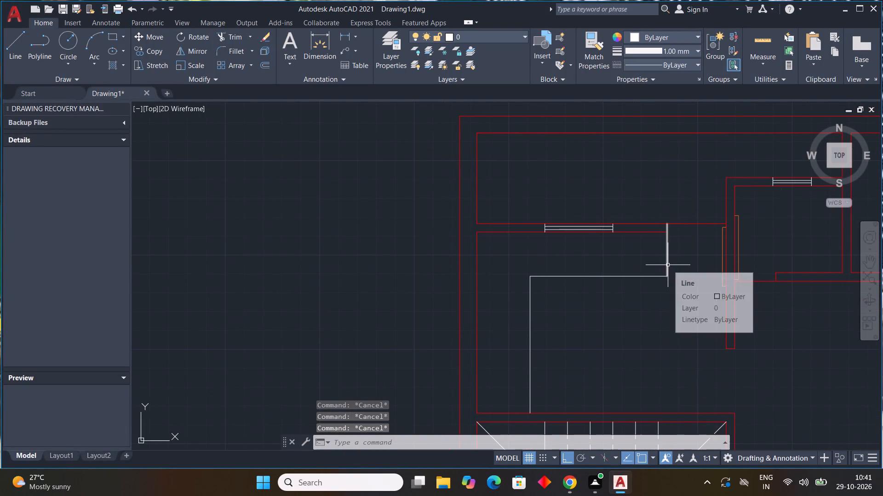
{"action": "left_click_drag", "start_coordinate": [671, 264], "coordinate": [645, 283]}
{"action": "left_click", "coordinate": [511, 346]}
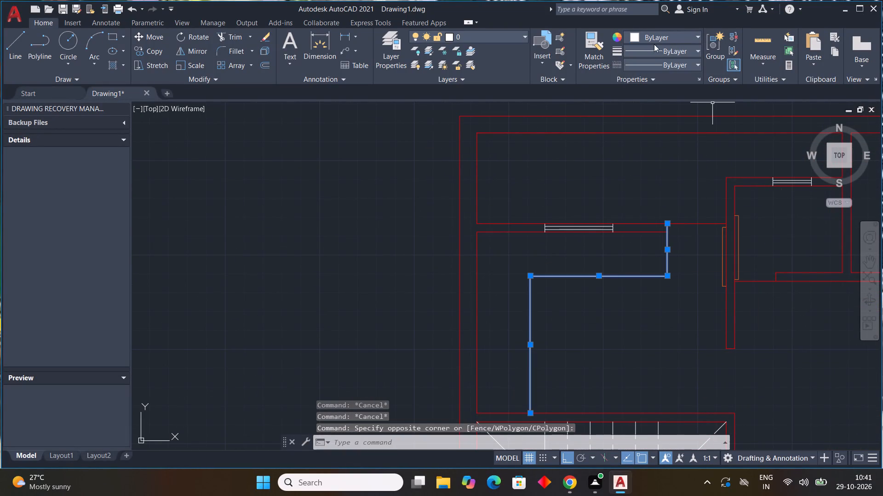
Add all horizontal hanger lines of the northern wardrobe to the selection.
{"action": "scroll", "coordinate": [667, 251], "scroll_direction": "down", "scroll_amount": 2}
{"action": "middle_click_drag", "start_coordinate": [669, 295], "coordinate": [561, 293]}
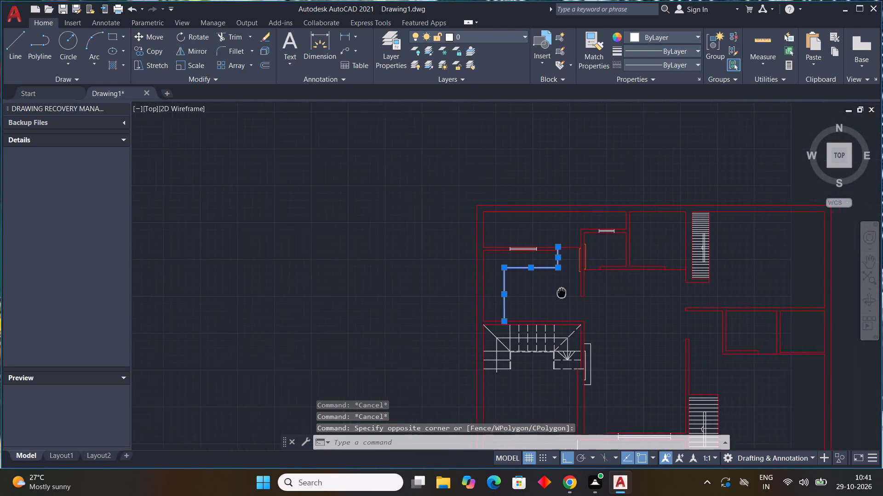
{"action": "middle_click_drag", "start_coordinate": [561, 293], "coordinate": [438, 314]}
{"action": "scroll", "coordinate": [586, 249], "scroll_direction": "up", "scroll_amount": 2}
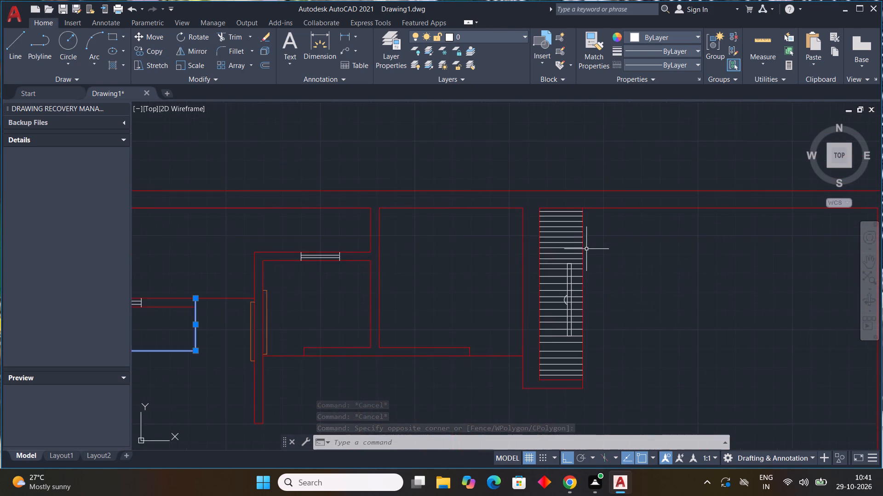
{"action": "scroll", "coordinate": [586, 249], "scroll_direction": "up", "scroll_amount": 1}
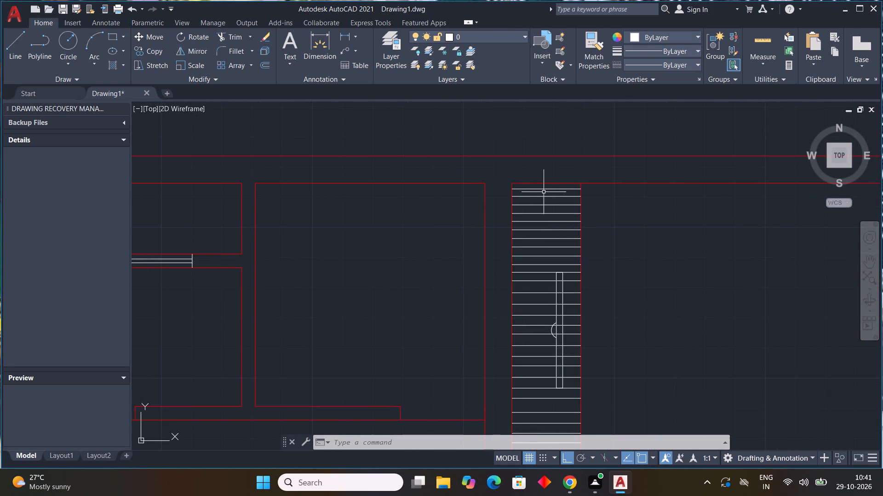
{"action": "left_click", "coordinate": [537, 186]}
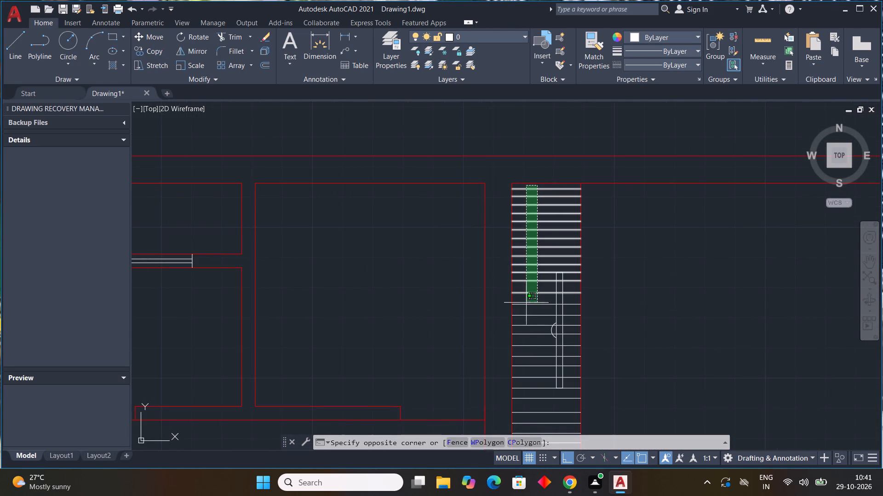
{"action": "middle_click_drag", "start_coordinate": [532, 352], "coordinate": [533, 252]}
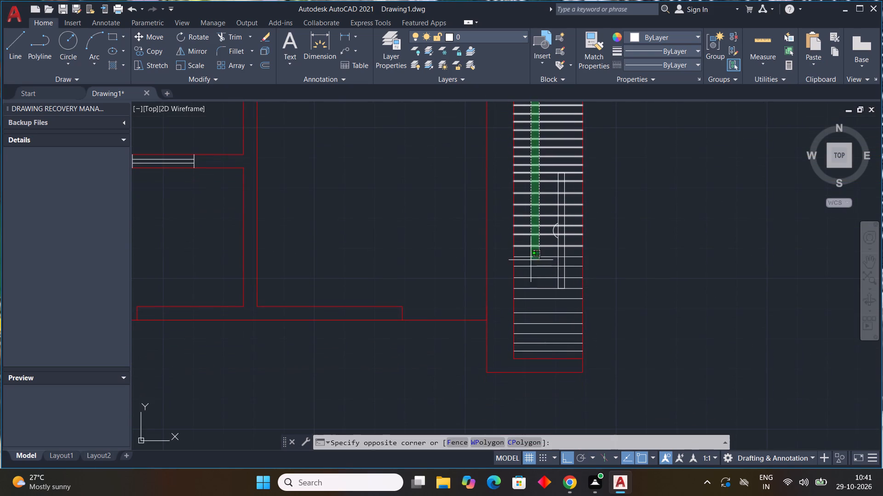
{"action": "left_click", "coordinate": [531, 353]}
{"action": "scroll", "coordinate": [668, 350], "scroll_direction": "down", "scroll_amount": 3}
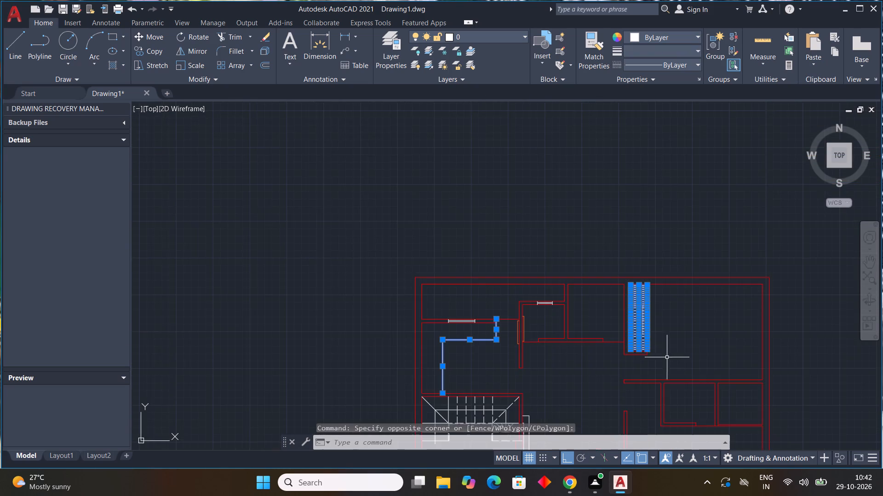
Add the horizontal hanger lines of the southern wardrobe to the selection, below its topmost line.
{"action": "middle_click_drag", "start_coordinate": [682, 360], "coordinate": [558, 197]}
{"action": "scroll", "coordinate": [531, 313], "scroll_direction": "up", "scroll_amount": 2}
{"action": "middle_click_drag", "start_coordinate": [554, 311], "coordinate": [559, 301]}
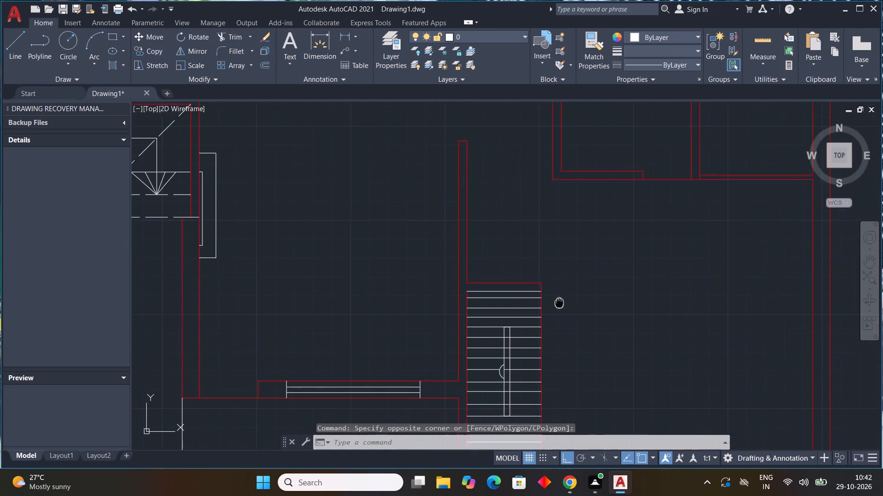
{"action": "middle_click_drag", "start_coordinate": [559, 301], "coordinate": [588, 196]}
{"action": "scroll", "coordinate": [530, 186], "scroll_direction": "up", "scroll_amount": 3}
{"action": "left_click_drag", "start_coordinate": [516, 197], "coordinate": [493, 278]}
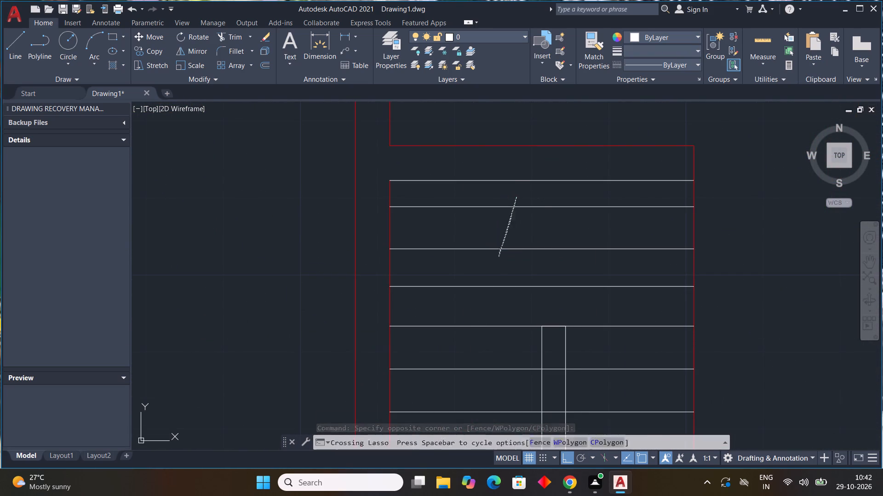
{"action": "left_click_drag", "start_coordinate": [493, 278], "coordinate": [495, 267]}
{"action": "scroll", "coordinate": [480, 311], "scroll_direction": "down", "scroll_amount": 1}
{"action": "middle_click_drag", "start_coordinate": [480, 311], "coordinate": [513, 192]}
{"action": "left_click_drag", "start_coordinate": [505, 166], "coordinate": [505, 170]}
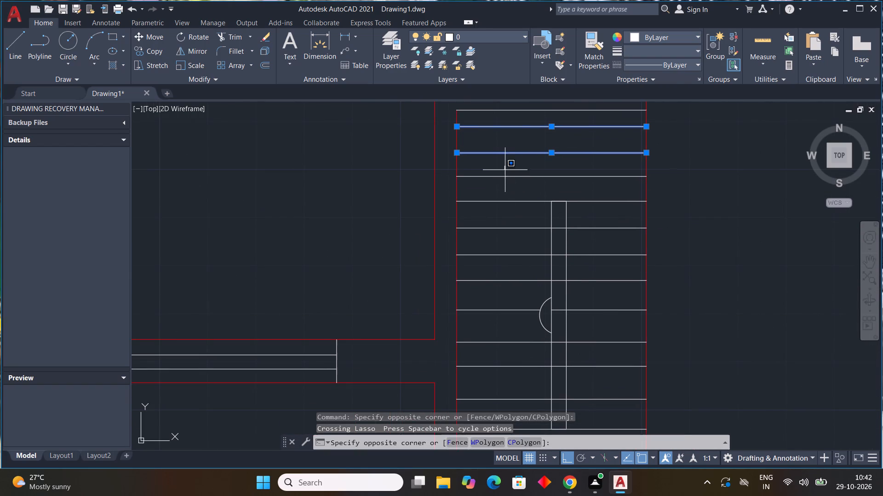
{"action": "left_click_drag", "start_coordinate": [505, 170], "coordinate": [502, 189]}
{"action": "scroll", "coordinate": [487, 364], "scroll_direction": "down", "scroll_amount": 1}
{"action": "middle_click_drag", "start_coordinate": [498, 386], "coordinate": [506, 195]}
{"action": "left_click", "coordinate": [499, 278]}
Add the remaining short segments of the broken middle hanger line in the southern wardrobe to the selection.
{"action": "scroll", "coordinate": [654, 233], "scroll_direction": "down", "scroll_amount": 1}
{"action": "middle_click_drag", "start_coordinate": [654, 233], "coordinate": [647, 245]}
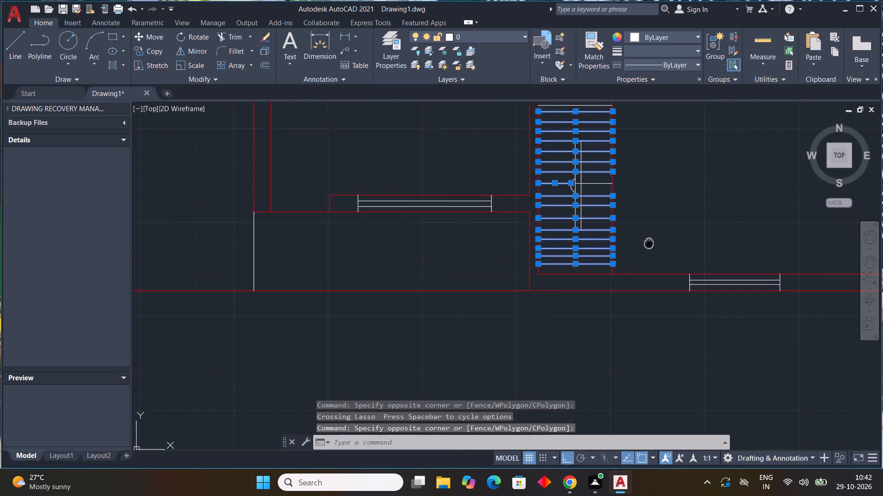
{"action": "middle_click_drag", "start_coordinate": [647, 245], "coordinate": [628, 319]}
{"action": "scroll", "coordinate": [583, 265], "scroll_direction": "up", "scroll_amount": 2}
{"action": "left_click_drag", "start_coordinate": [578, 238], "coordinate": [575, 257]}
{"action": "left_click", "coordinate": [567, 274]}
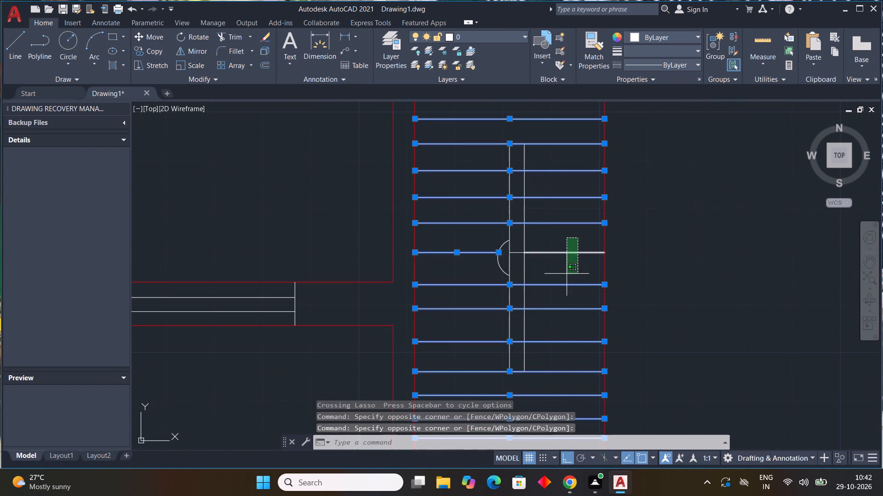
{"action": "scroll", "coordinate": [522, 242], "scroll_direction": "up", "scroll_amount": 3}
{"action": "left_click_drag", "start_coordinate": [518, 254], "coordinate": [514, 304]}
{"action": "left_click", "coordinate": [513, 308]}
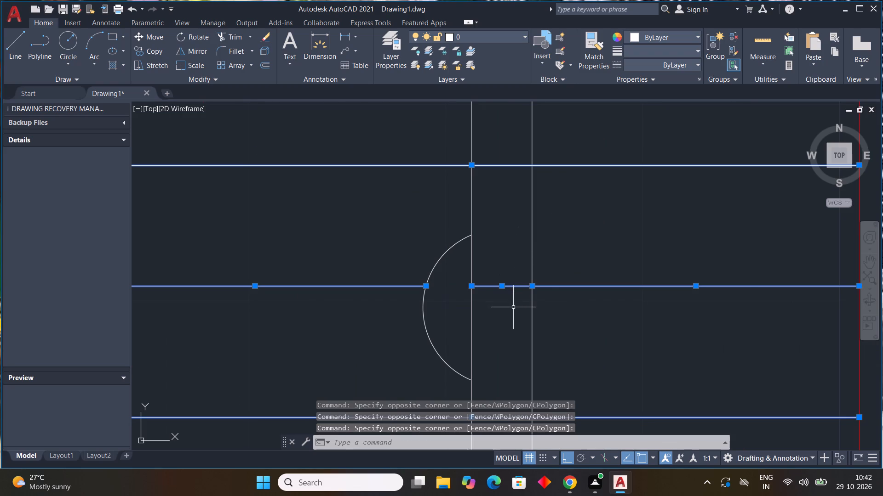
{"action": "scroll", "coordinate": [551, 299], "scroll_direction": "down", "scroll_amount": 3}
{"action": "middle_click_drag", "start_coordinate": [583, 310], "coordinate": [602, 234]}
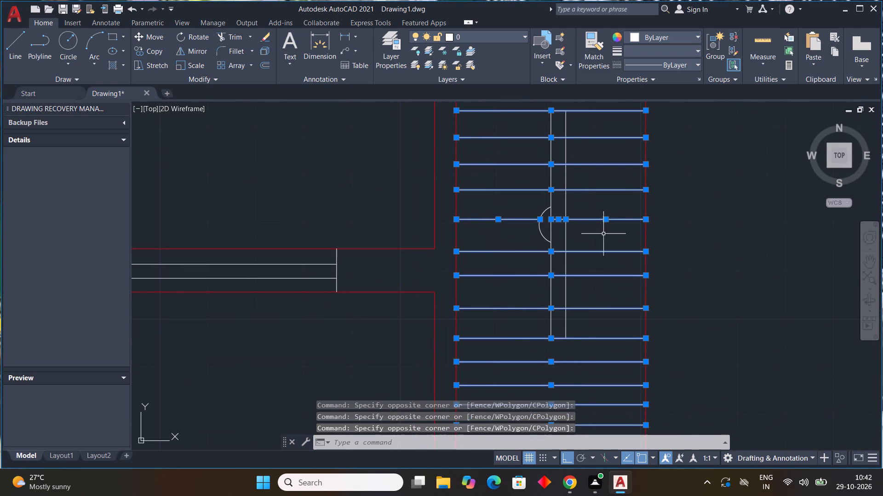
Set the colour of the selected counter lines and both wardrobes' hanger lines to yellow and clear the selection.
{"action": "scroll", "coordinate": [603, 239], "scroll_direction": "down", "scroll_amount": 1}
{"action": "middle_click_drag", "start_coordinate": [602, 249], "coordinate": [592, 288]}
{"action": "scroll", "coordinate": [592, 288], "scroll_direction": "down", "scroll_amount": 1}
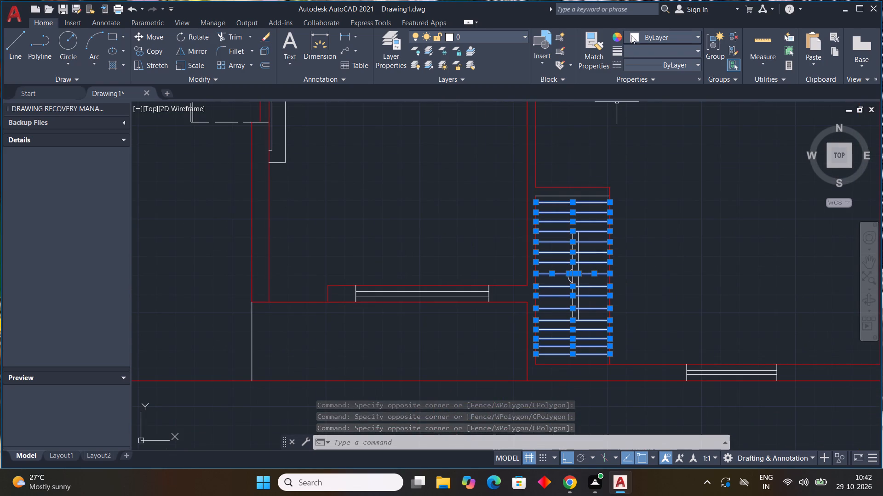
{"action": "left_click", "coordinate": [637, 31]}
{"action": "left_click", "coordinate": [644, 153]}
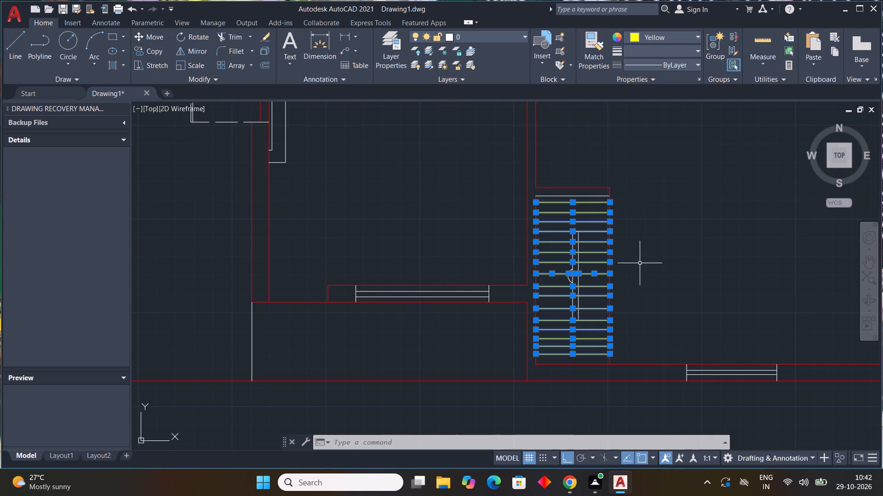
{"action": "scroll", "coordinate": [640, 264], "scroll_direction": "down", "scroll_amount": 2}
{"action": "middle_click_drag", "start_coordinate": [639, 264], "coordinate": [631, 293]}
{"action": "middle_click_drag", "start_coordinate": [646, 272], "coordinate": [649, 310]}
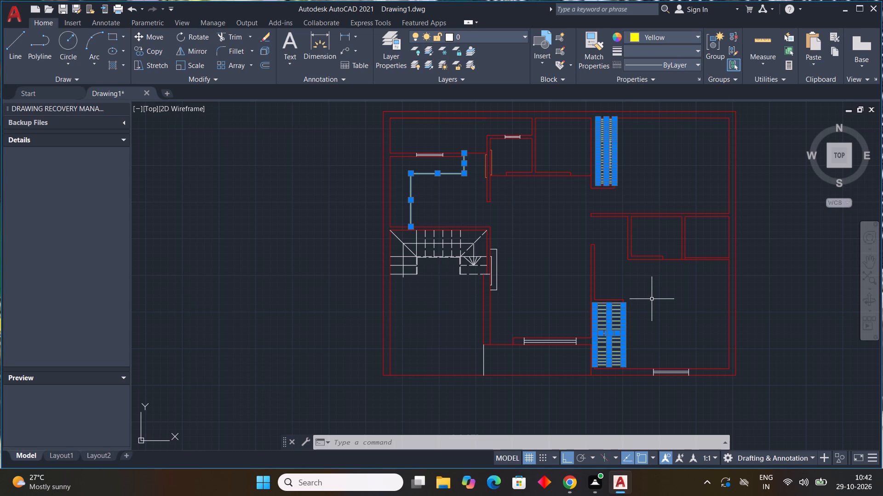
{"action": "key", "text": "Escape"}
{"action": "key", "text": "Escape"}
{"action": "key", "text": "Escape"}
{"action": "key", "text": "Escape"}
{"action": "key", "text": "Escape"}
{"action": "key", "text": "Escape"}
{"action": "key", "text": "Escape"}
{"action": "key", "text": "Escape"}
{"action": "key", "text": "Escape"}
{"action": "key", "text": "Escape"}
{"action": "key", "text": "Escape"}
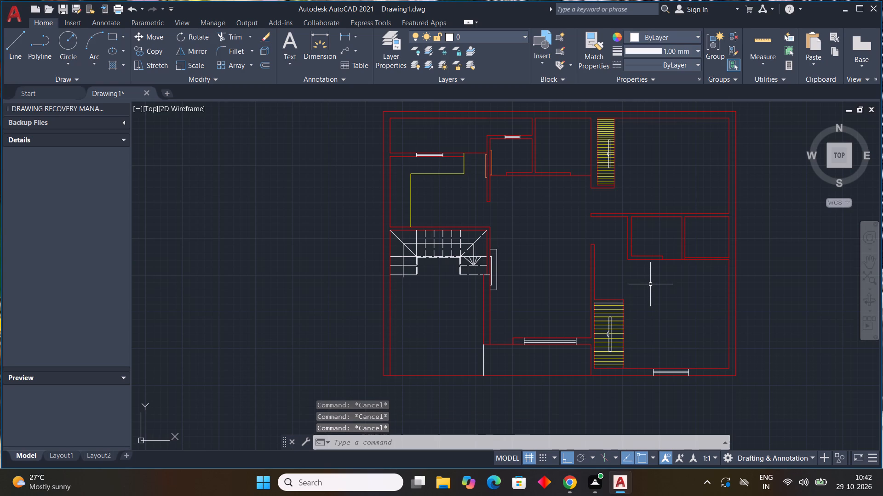
Set the colour of the white topmost line of the southern wardrobe to red and clear the selection.
{"action": "scroll", "coordinate": [585, 239], "scroll_direction": "up", "scroll_amount": 1}
{"action": "middle_click_drag", "start_coordinate": [580, 238], "coordinate": [396, 177]}
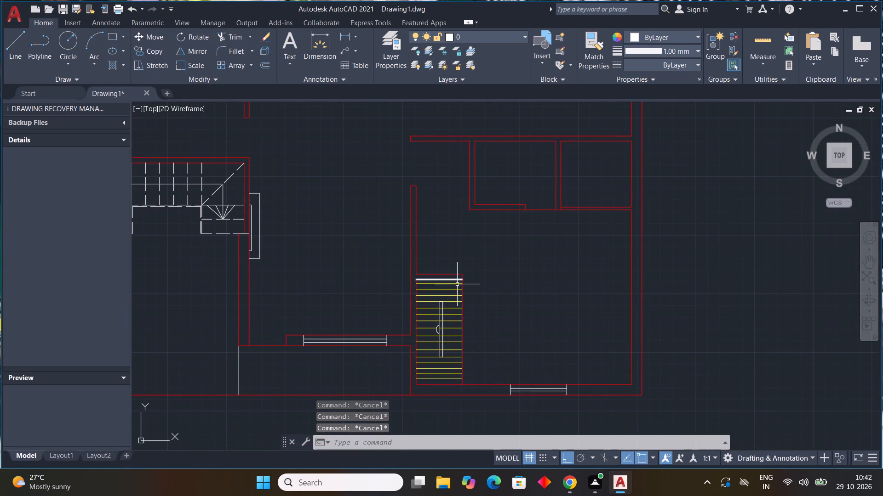
{"action": "scroll", "coordinate": [452, 294], "scroll_direction": "up", "scroll_amount": 4}
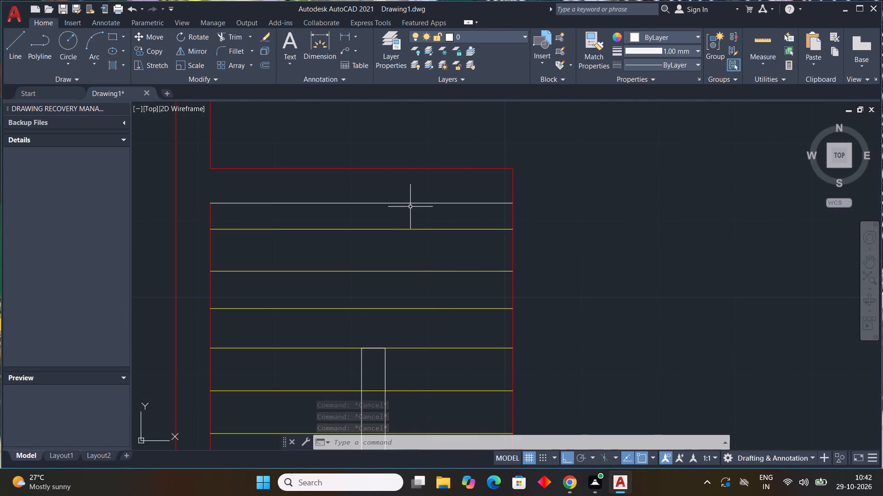
{"action": "left_click", "coordinate": [413, 202]}
{"action": "left_click", "coordinate": [637, 34]}
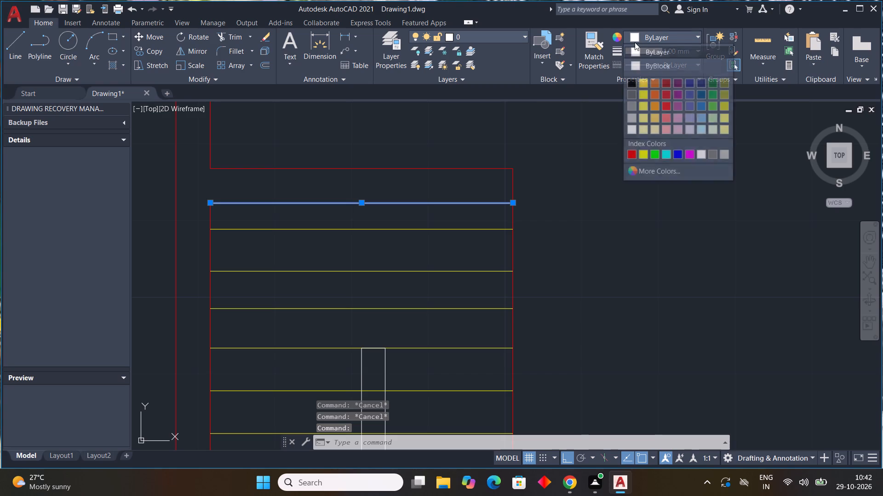
{"action": "left_click", "coordinate": [631, 156]}
{"action": "key", "text": "Escape"}
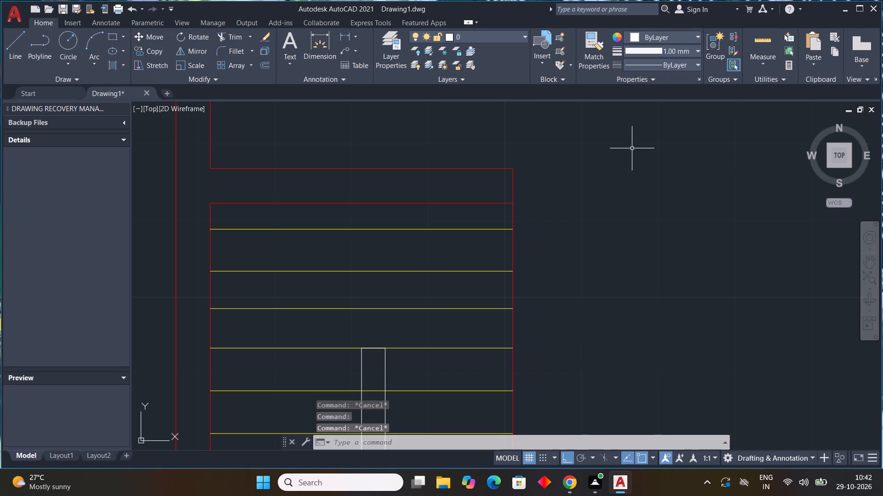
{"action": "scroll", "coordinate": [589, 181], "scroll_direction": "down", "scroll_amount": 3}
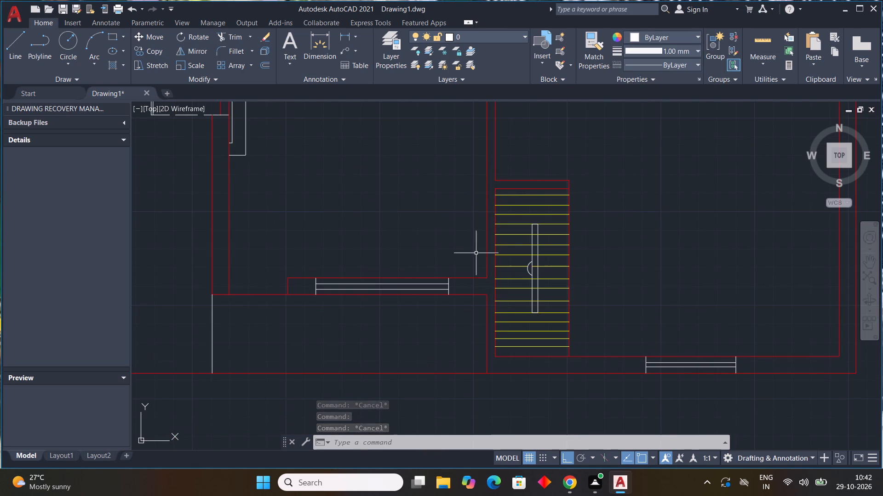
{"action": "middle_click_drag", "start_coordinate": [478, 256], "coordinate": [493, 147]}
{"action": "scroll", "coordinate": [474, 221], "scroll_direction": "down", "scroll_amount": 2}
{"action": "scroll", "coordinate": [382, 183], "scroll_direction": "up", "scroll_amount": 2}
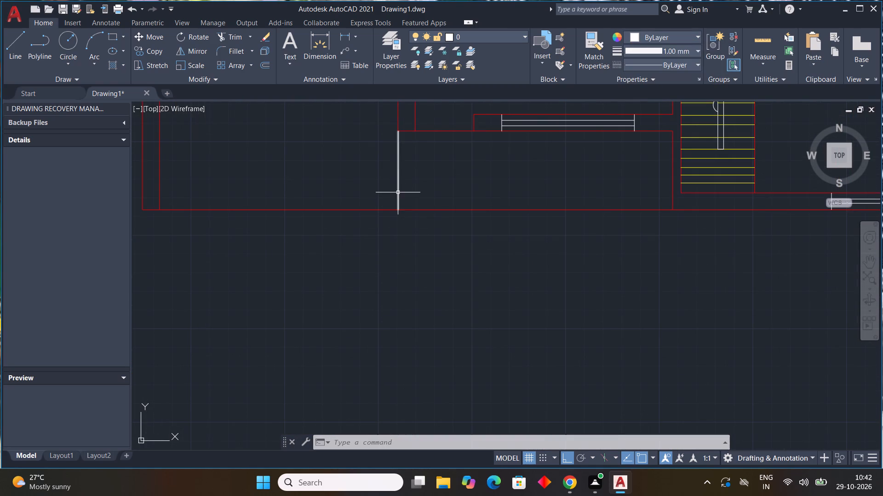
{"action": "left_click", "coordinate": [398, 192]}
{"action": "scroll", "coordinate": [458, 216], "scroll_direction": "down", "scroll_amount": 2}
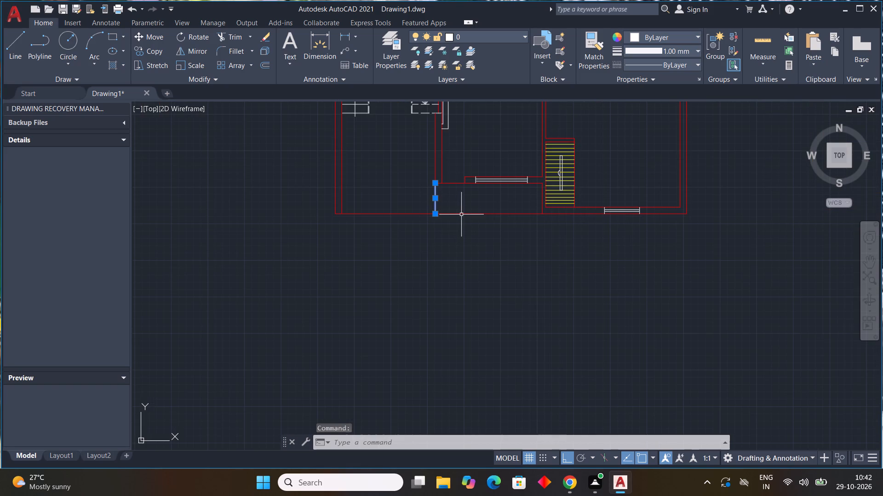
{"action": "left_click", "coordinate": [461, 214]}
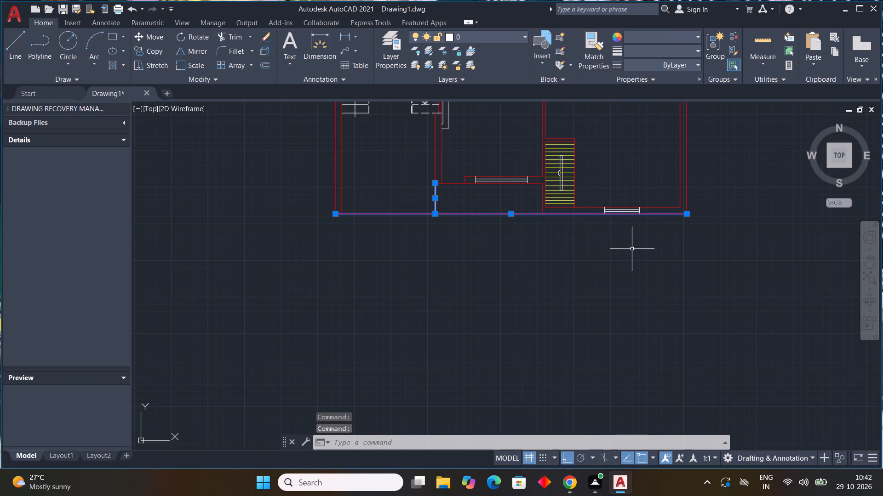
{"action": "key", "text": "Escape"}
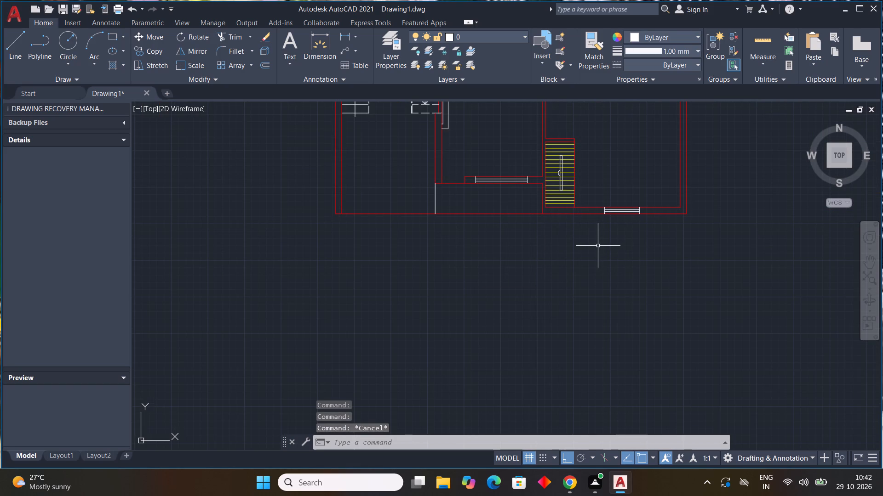
Trim away the southern outer wall line on both sides of the white vertical line, from the west wall to the wardrobe room's wall.
{"action": "type", "text": "tr"}
{"action": "key", "text": "space"}
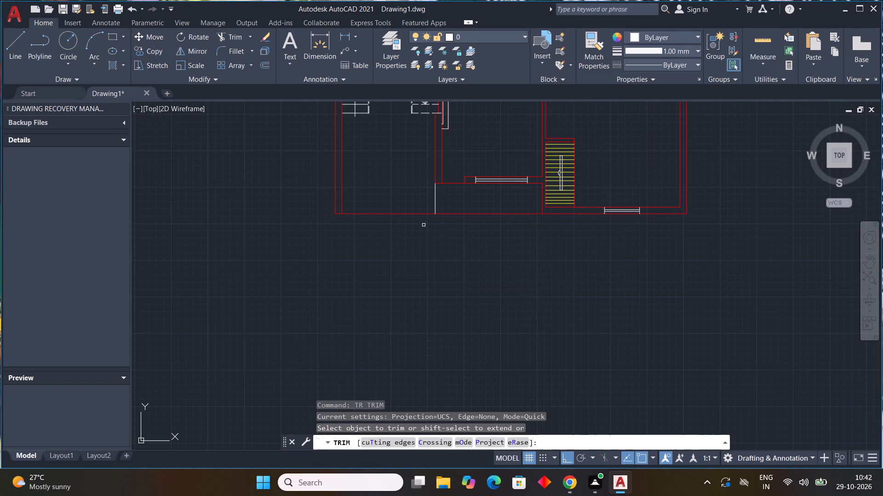
{"action": "left_click_drag", "start_coordinate": [412, 222], "coordinate": [410, 229]}
{"action": "left_click_drag", "start_coordinate": [405, 191], "coordinate": [404, 218]}
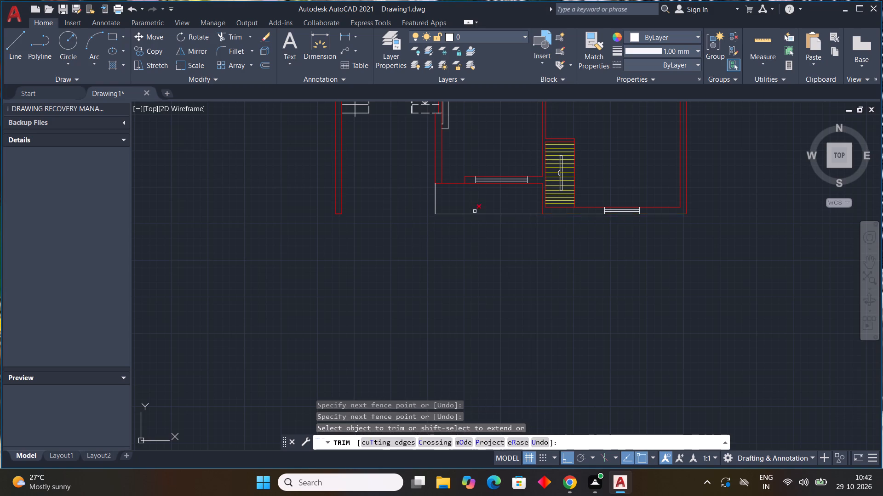
{"action": "left_click_drag", "start_coordinate": [479, 206], "coordinate": [481, 227]}
{"action": "key", "text": "Escape"}
Set the current drawing colour to yellow.
{"action": "left_click", "coordinate": [645, 33]}
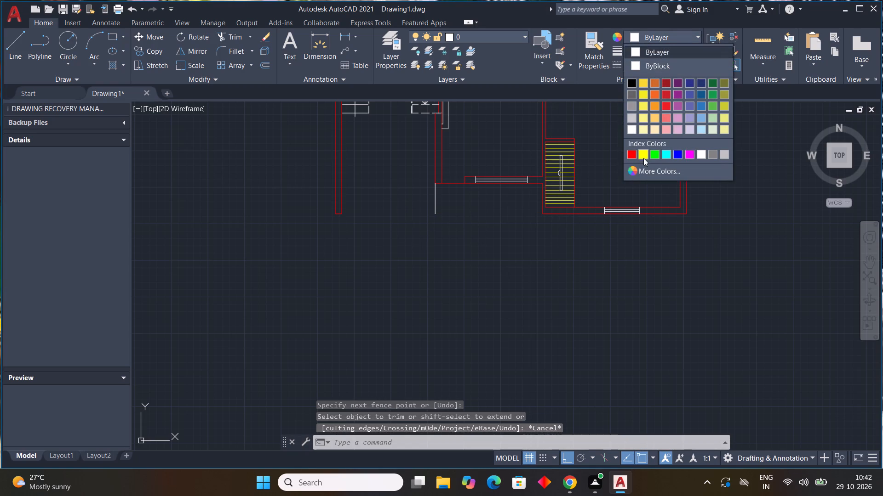
{"action": "left_click", "coordinate": [641, 152]}
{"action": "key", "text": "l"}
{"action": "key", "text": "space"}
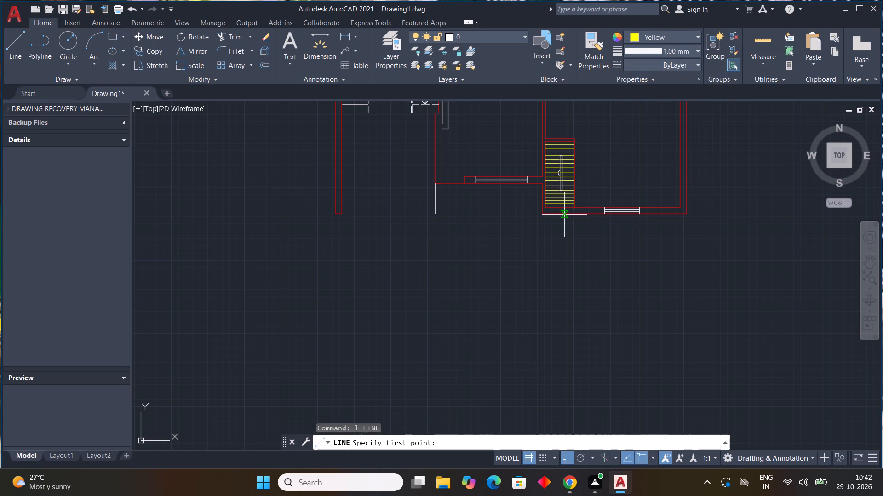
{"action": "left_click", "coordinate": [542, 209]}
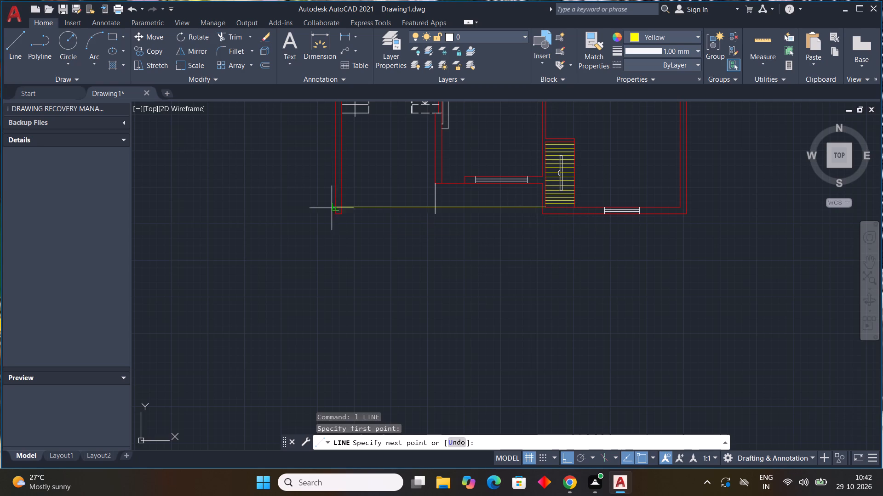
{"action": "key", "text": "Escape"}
Draw a yellow line across the open southern edge, from the wardrobe room's outer corner to the west wall's inner face.
{"action": "type", "text": "l"}
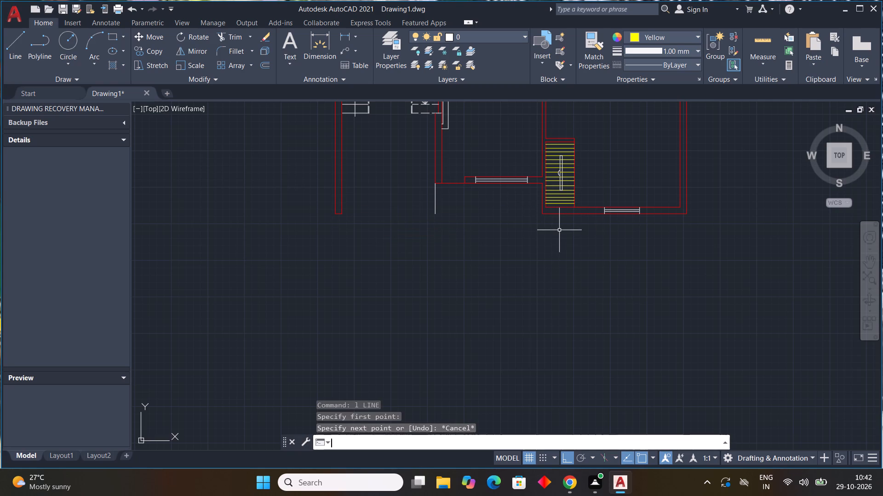
{"action": "key", "text": "space"}
{"action": "scroll", "coordinate": [542, 219], "scroll_direction": "up", "scroll_amount": 3}
{"action": "left_click", "coordinate": [547, 195]}
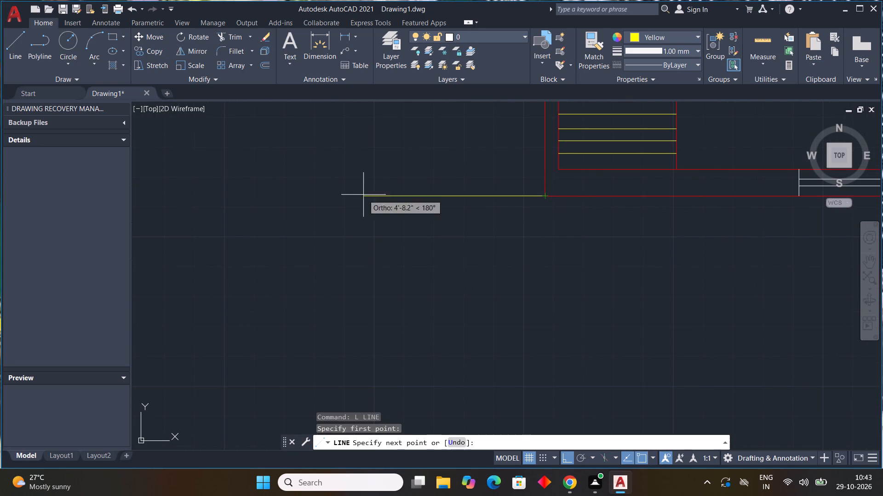
{"action": "middle_click_drag", "start_coordinate": [345, 210], "coordinate": [621, 282]}
{"action": "scroll", "coordinate": [380, 220], "scroll_direction": "down", "scroll_amount": 2}
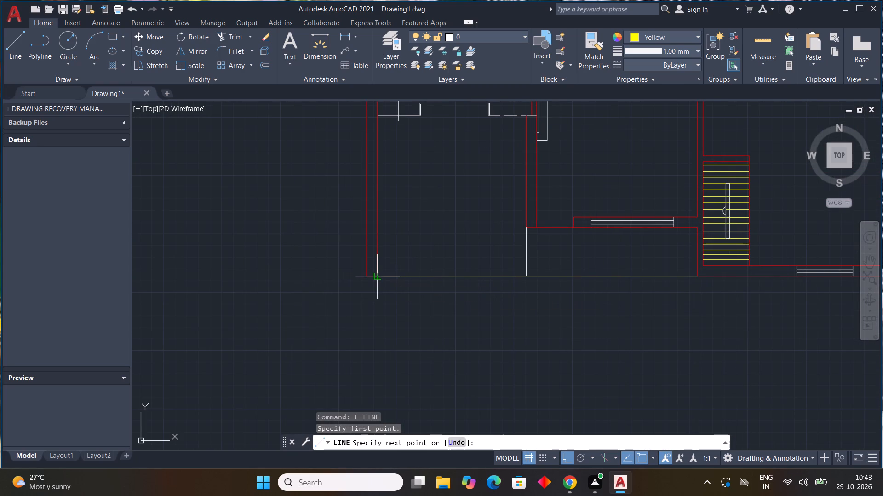
{"action": "left_click", "coordinate": [377, 274]}
{"action": "key", "text": "Escape"}
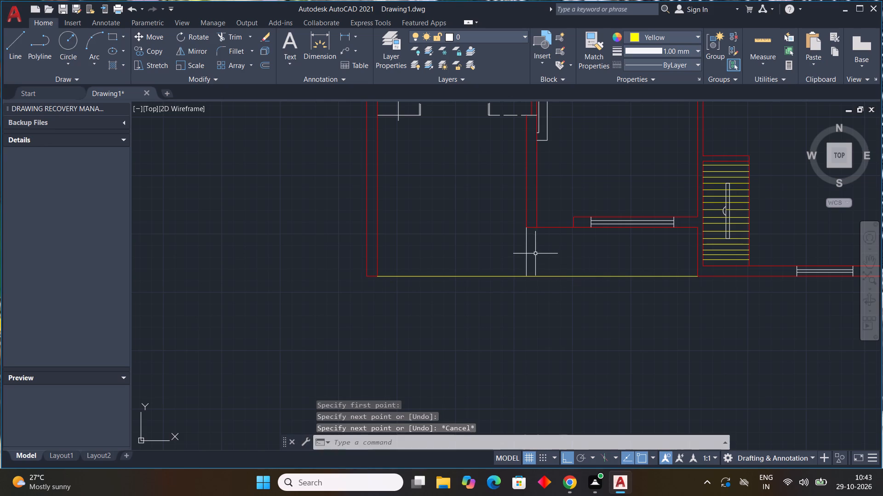
Set the colour of the white vertical line meeting the new southern edge line to yellow and clear the selection.
{"action": "left_click", "coordinate": [525, 254]}
{"action": "left_click", "coordinate": [643, 40]}
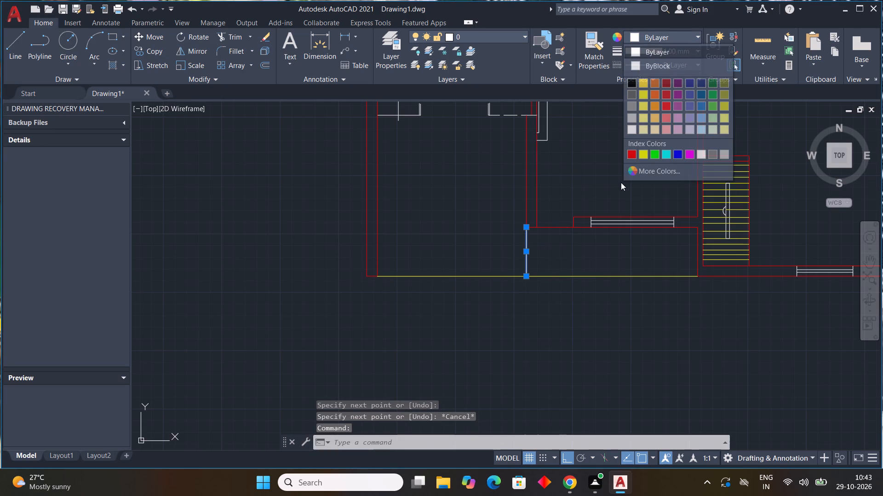
{"action": "left_click", "coordinate": [638, 153]}
{"action": "scroll", "coordinate": [599, 174], "scroll_direction": "down", "scroll_amount": 1}
{"action": "middle_click_drag", "start_coordinate": [592, 186], "coordinate": [532, 265]}
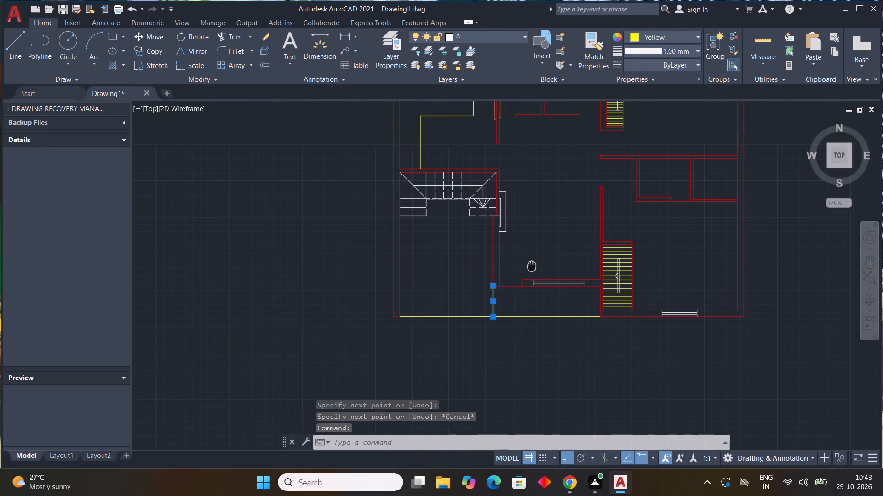
{"action": "middle_click_drag", "start_coordinate": [532, 265], "coordinate": [532, 266]}
{"action": "key", "text": "Escape"}
{"action": "key", "text": "Escape"}
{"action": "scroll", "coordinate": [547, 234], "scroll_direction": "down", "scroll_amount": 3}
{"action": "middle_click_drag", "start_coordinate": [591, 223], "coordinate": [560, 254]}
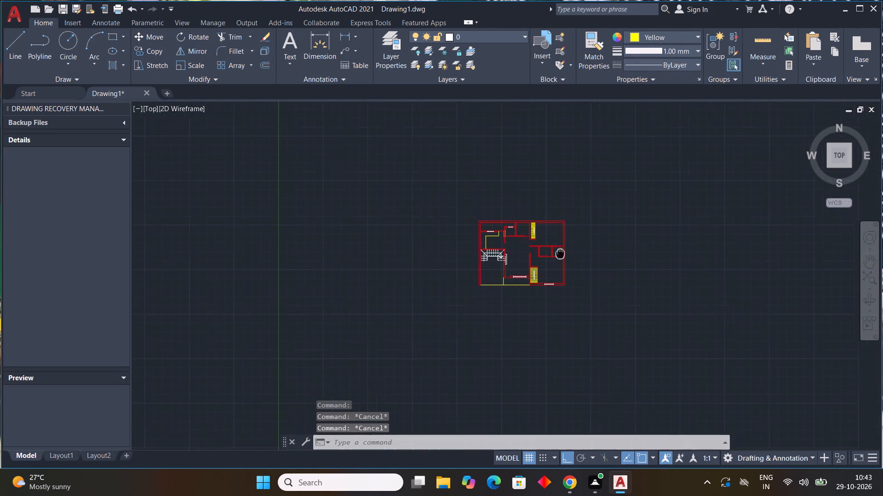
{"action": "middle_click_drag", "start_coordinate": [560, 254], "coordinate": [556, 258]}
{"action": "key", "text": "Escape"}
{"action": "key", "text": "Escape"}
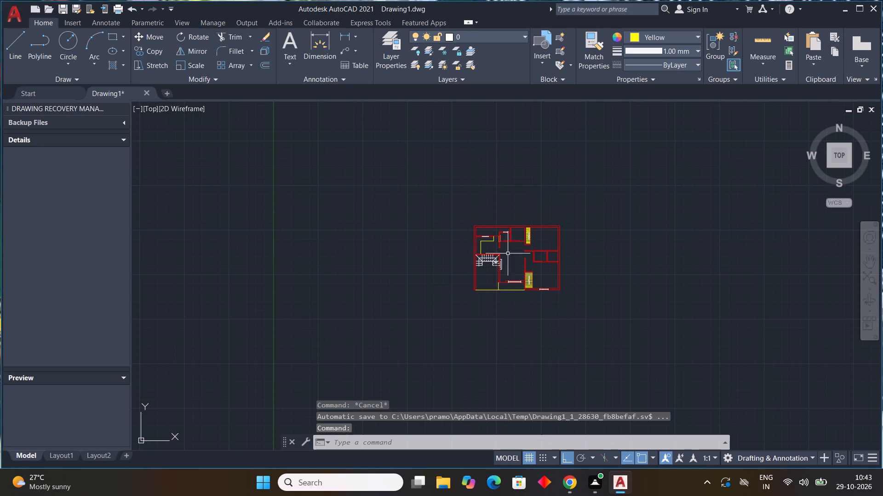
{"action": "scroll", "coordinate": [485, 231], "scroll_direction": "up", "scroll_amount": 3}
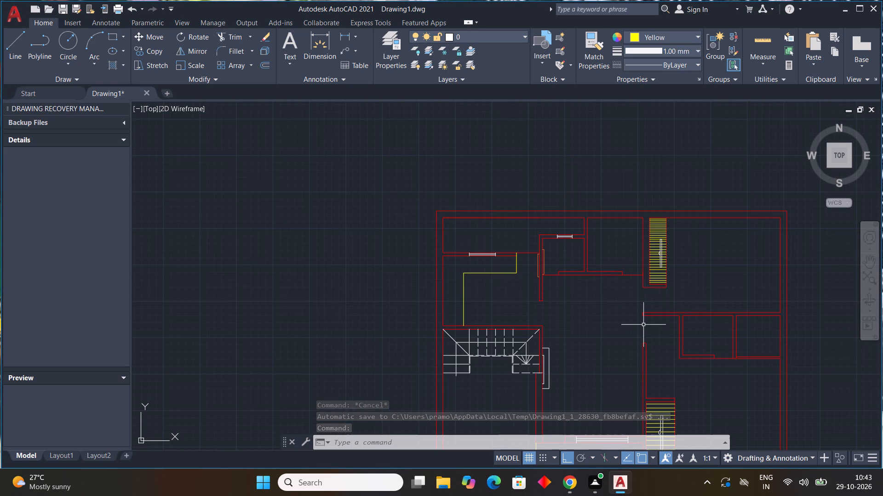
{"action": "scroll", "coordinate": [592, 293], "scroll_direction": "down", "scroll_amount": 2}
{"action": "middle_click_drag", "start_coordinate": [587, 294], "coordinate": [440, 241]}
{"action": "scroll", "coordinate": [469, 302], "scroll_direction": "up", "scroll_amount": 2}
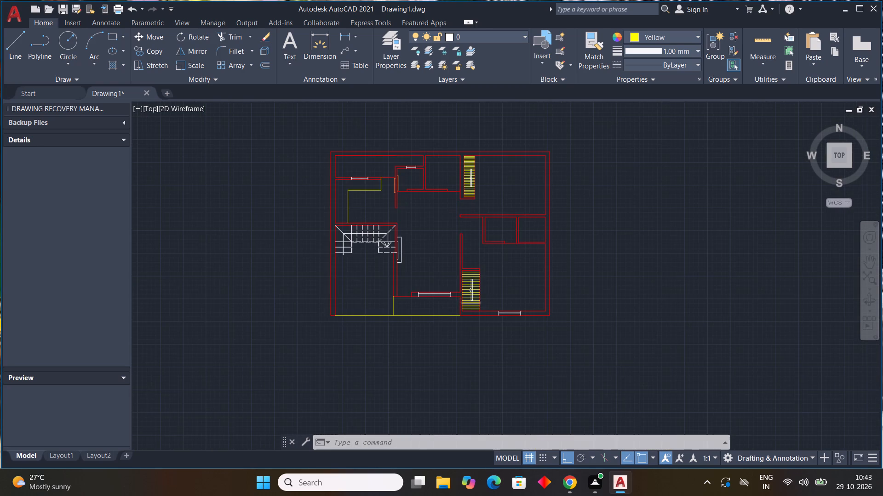
Set the hanging rods and curved hangers inside both yellow-striped wardrobes to orange 242,103,34 and clear the selection.
{"action": "scroll", "coordinate": [474, 286], "scroll_direction": "up", "scroll_amount": 4}
{"action": "left_click_drag", "start_coordinate": [486, 281], "coordinate": [487, 281]}
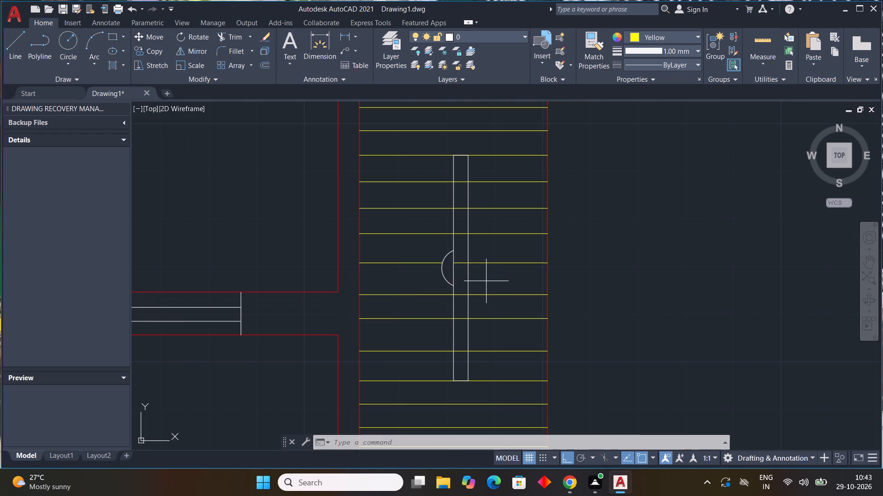
{"action": "left_click_drag", "start_coordinate": [487, 281], "coordinate": [480, 279]}
{"action": "left_click", "coordinate": [416, 284]}
{"action": "scroll", "coordinate": [499, 284], "scroll_direction": "down", "scroll_amount": 3}
{"action": "middle_click_drag", "start_coordinate": [551, 261], "coordinate": [550, 265]}
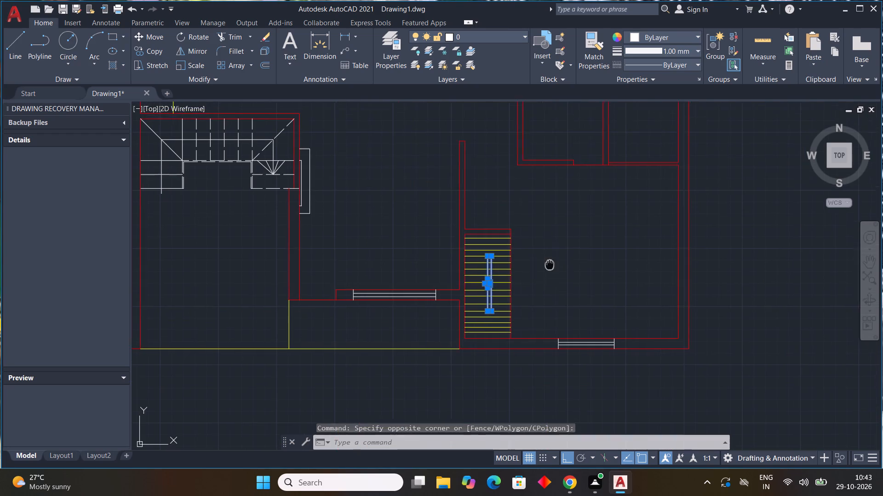
{"action": "middle_click_drag", "start_coordinate": [550, 265], "coordinate": [555, 349]}
{"action": "middle_click_drag", "start_coordinate": [488, 267], "coordinate": [489, 363]}
{"action": "scroll", "coordinate": [495, 180], "scroll_direction": "up", "scroll_amount": 3}
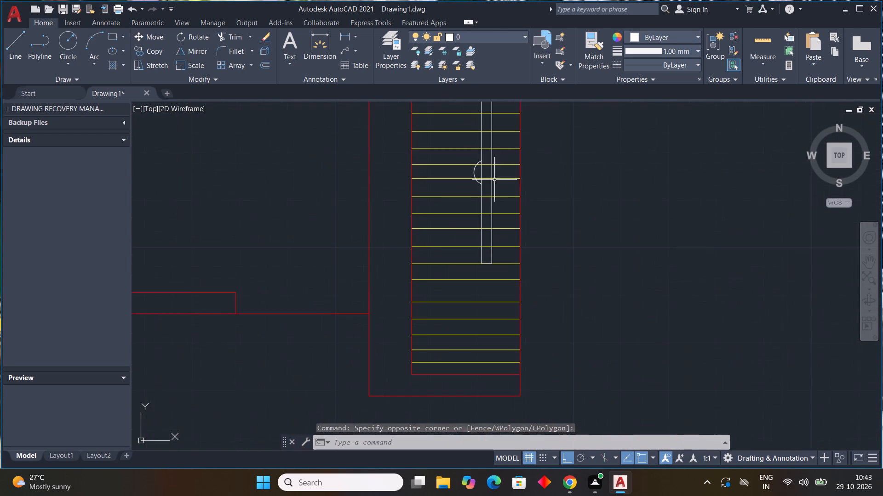
{"action": "left_click", "coordinate": [503, 187]}
{"action": "left_click", "coordinate": [455, 189]}
{"action": "scroll", "coordinate": [478, 177], "scroll_direction": "up", "scroll_amount": 3}
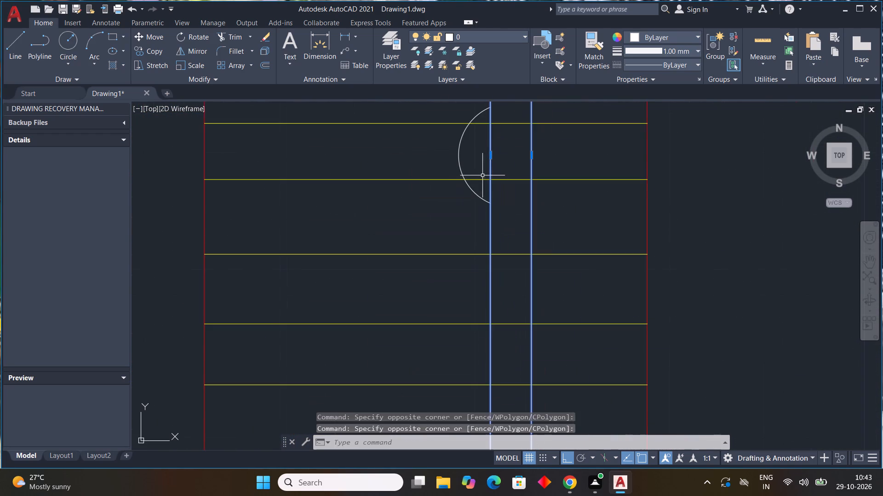
{"action": "left_click_drag", "start_coordinate": [481, 158], "coordinate": [471, 161]}
{"action": "left_click", "coordinate": [403, 155]}
{"action": "scroll", "coordinate": [627, 217], "scroll_direction": "down", "scroll_amount": 2}
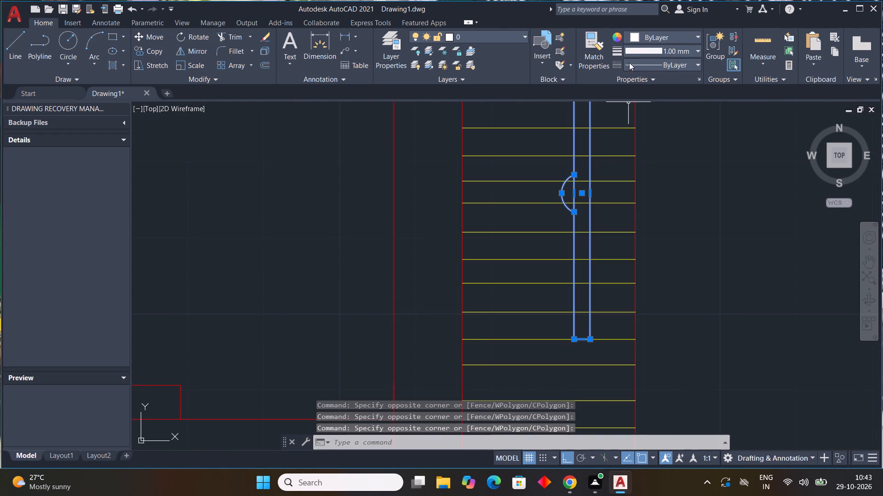
{"action": "left_click", "coordinate": [633, 37]}
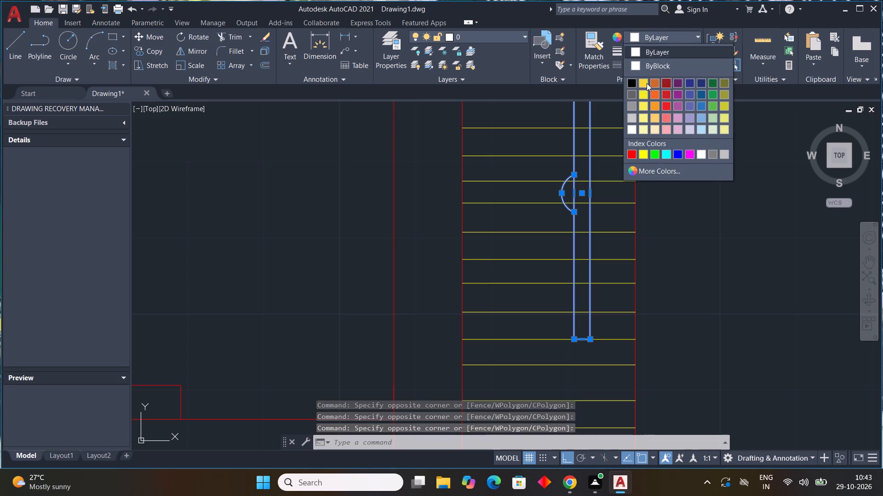
{"action": "left_click", "coordinate": [654, 92]}
{"action": "scroll", "coordinate": [657, 249], "scroll_direction": "down", "scroll_amount": 2}
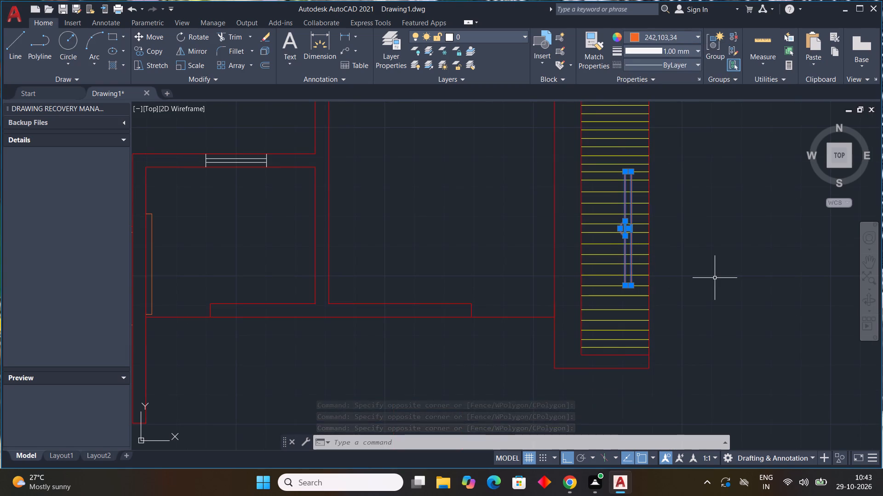
{"action": "key", "text": "Escape"}
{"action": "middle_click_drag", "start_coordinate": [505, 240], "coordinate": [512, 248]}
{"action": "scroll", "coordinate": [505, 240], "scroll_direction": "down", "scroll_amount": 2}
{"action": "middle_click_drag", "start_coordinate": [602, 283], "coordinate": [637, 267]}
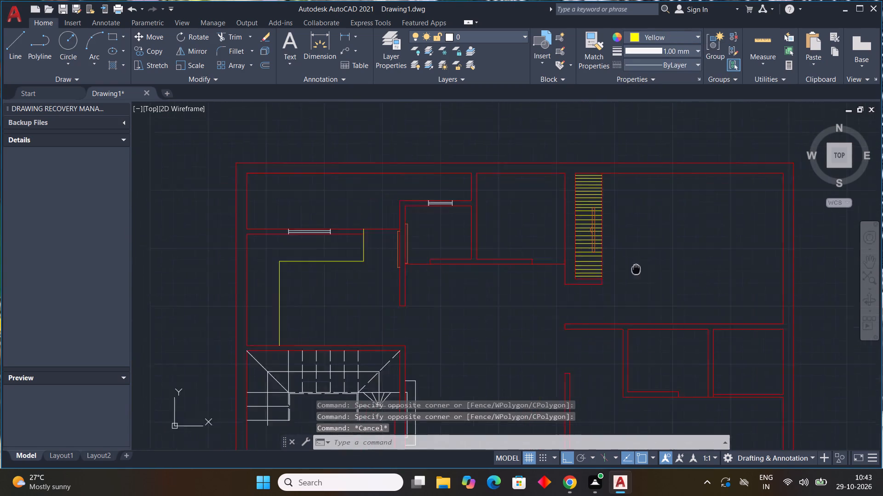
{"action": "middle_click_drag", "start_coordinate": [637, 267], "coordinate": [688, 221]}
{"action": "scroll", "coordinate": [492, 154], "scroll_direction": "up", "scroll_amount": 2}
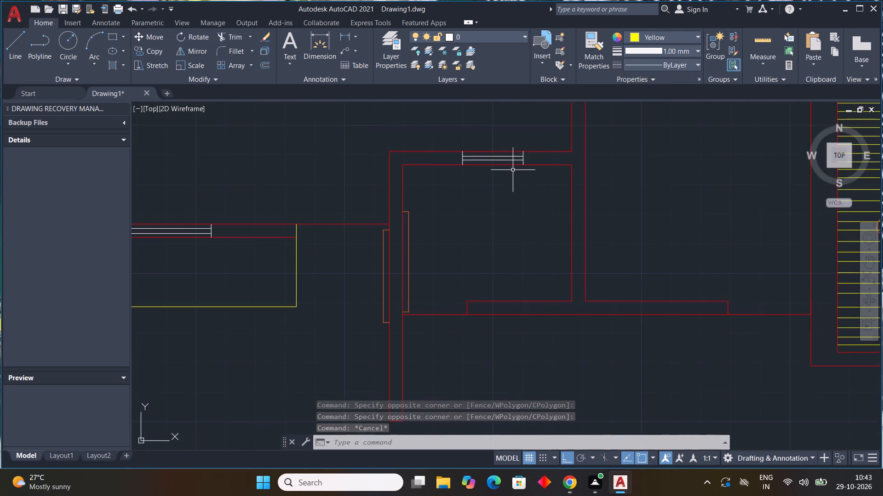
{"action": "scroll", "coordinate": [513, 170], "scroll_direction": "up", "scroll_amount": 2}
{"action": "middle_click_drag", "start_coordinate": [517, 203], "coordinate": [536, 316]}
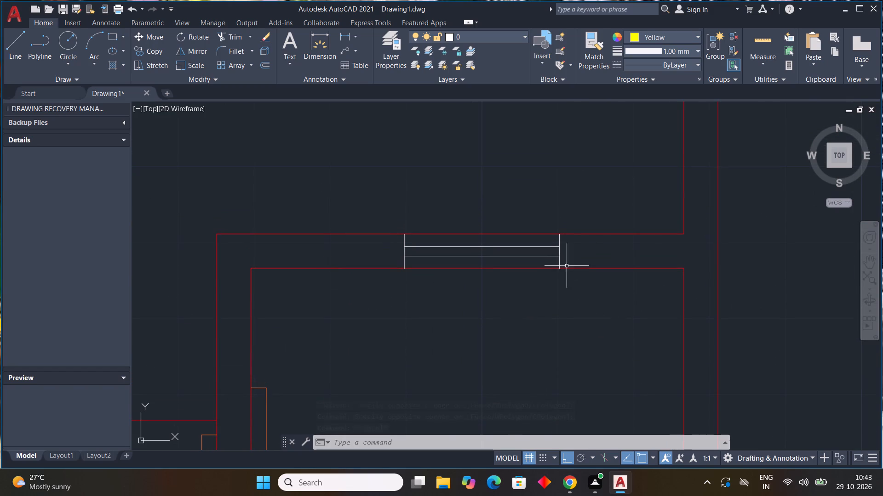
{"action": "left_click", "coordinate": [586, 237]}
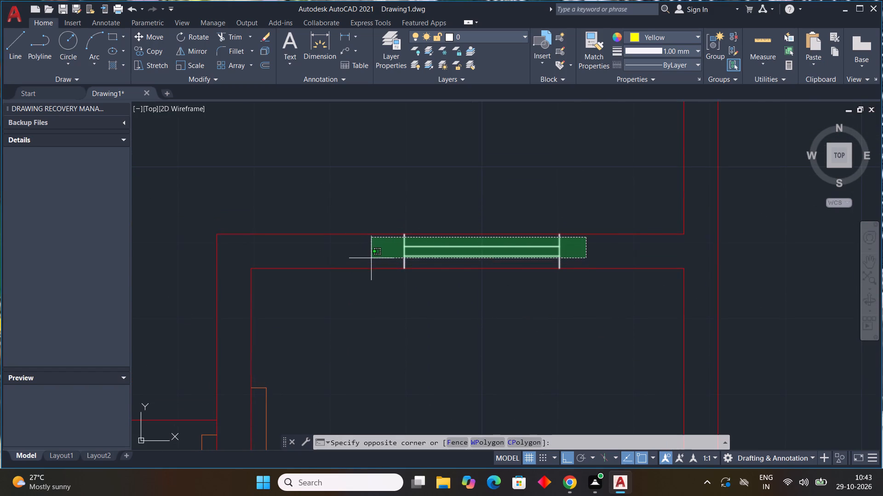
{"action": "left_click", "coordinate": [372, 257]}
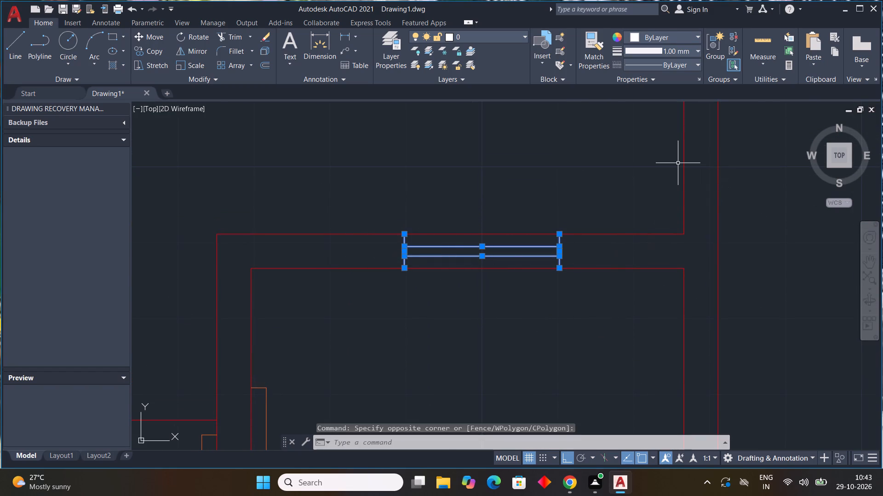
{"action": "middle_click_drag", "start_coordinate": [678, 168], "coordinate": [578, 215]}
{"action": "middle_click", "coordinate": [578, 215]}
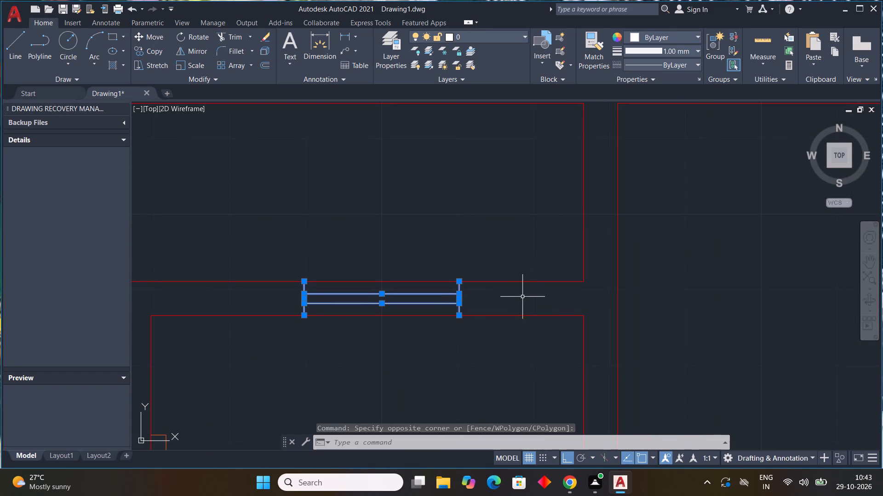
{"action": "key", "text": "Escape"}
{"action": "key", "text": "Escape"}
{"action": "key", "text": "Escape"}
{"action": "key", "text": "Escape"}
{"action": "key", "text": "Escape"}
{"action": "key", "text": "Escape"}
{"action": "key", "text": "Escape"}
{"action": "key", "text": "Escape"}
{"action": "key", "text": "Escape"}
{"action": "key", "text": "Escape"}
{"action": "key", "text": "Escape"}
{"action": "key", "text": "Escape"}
Set the two inner lines of the window in the small northern room's north wall to dark blue 41,49,137.
{"action": "scroll", "coordinate": [428, 304], "scroll_direction": "up", "scroll_amount": 2}
{"action": "left_click_drag", "start_coordinate": [419, 266], "coordinate": [410, 282]}
{"action": "left_click", "coordinate": [389, 302]}
{"action": "left_click_drag", "start_coordinate": [404, 293], "coordinate": [398, 303]}
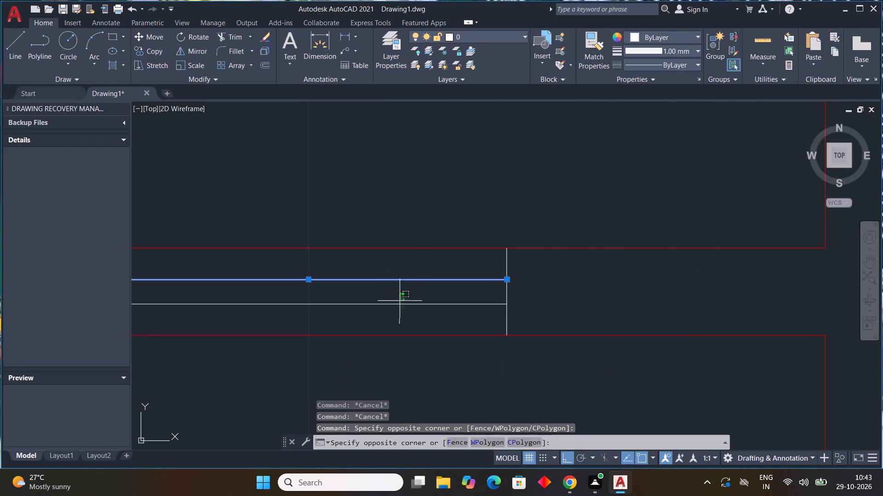
{"action": "left_click_drag", "start_coordinate": [398, 303], "coordinate": [396, 304]}
{"action": "left_click", "coordinate": [383, 315]}
{"action": "left_click", "coordinate": [657, 35]}
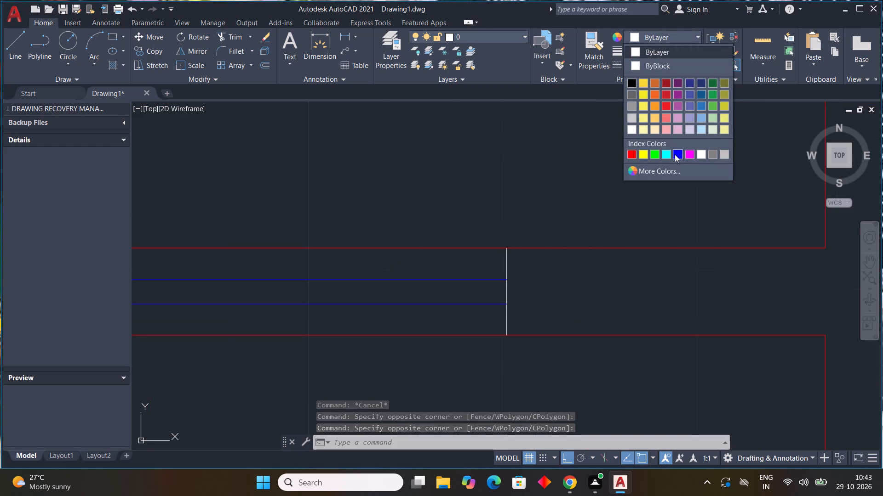
{"action": "left_click", "coordinate": [692, 80]}
{"action": "scroll", "coordinate": [666, 197], "scroll_direction": "down", "scroll_amount": 2}
{"action": "key", "text": "Escape"}
Set the two inner lines of the window above the yellow L-shaped counter to dark blue 41,49,137.
{"action": "scroll", "coordinate": [629, 250], "scroll_direction": "down", "scroll_amount": 2}
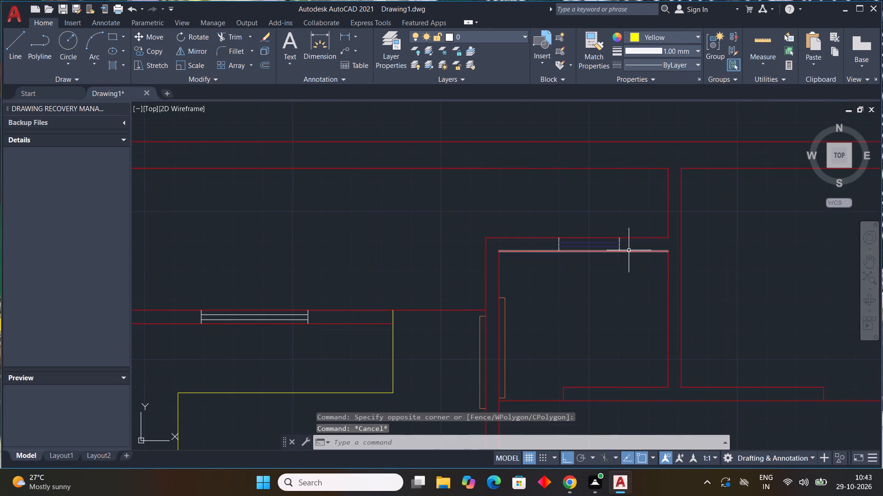
{"action": "middle_click_drag", "start_coordinate": [634, 281], "coordinate": [494, 266]}
{"action": "scroll", "coordinate": [593, 261], "scroll_direction": "down", "scroll_amount": 2}
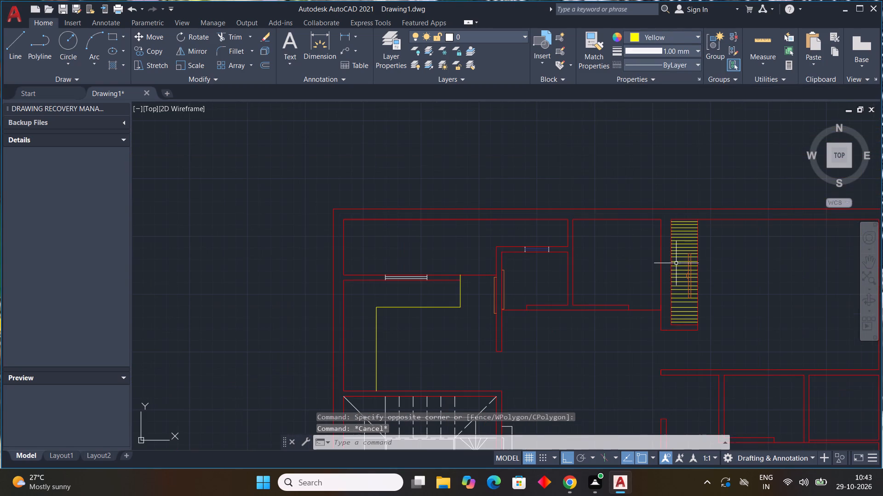
{"action": "scroll", "coordinate": [406, 272], "scroll_direction": "up", "scroll_amount": 4}
{"action": "left_click", "coordinate": [417, 291]}
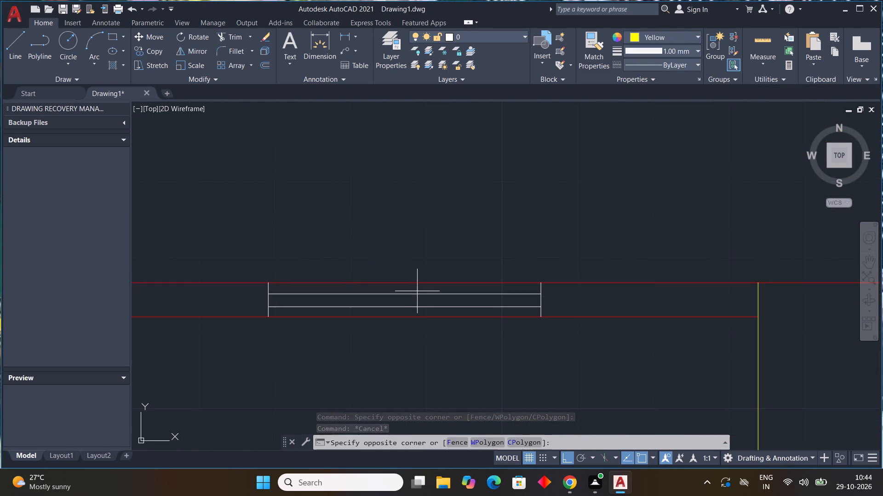
{"action": "left_click", "coordinate": [392, 305]}
{"action": "left_click_drag", "start_coordinate": [409, 301], "coordinate": [402, 306]}
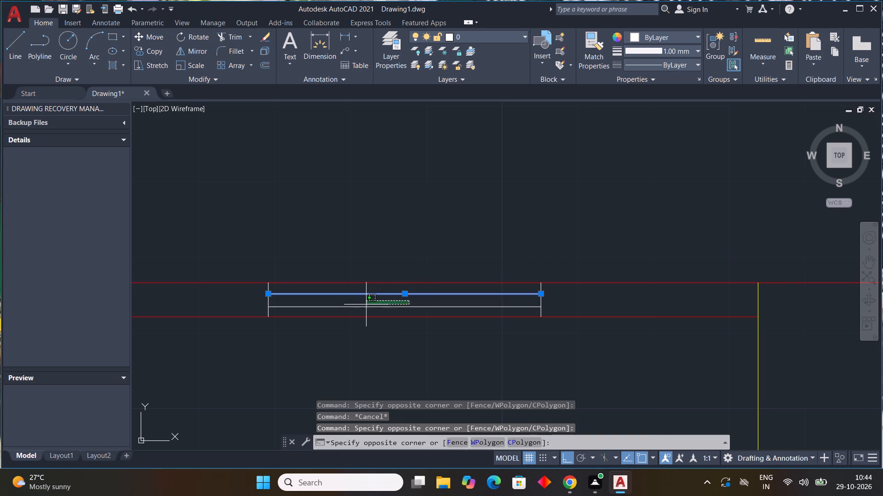
{"action": "left_click", "coordinate": [359, 309]}
{"action": "left_click", "coordinate": [676, 37]}
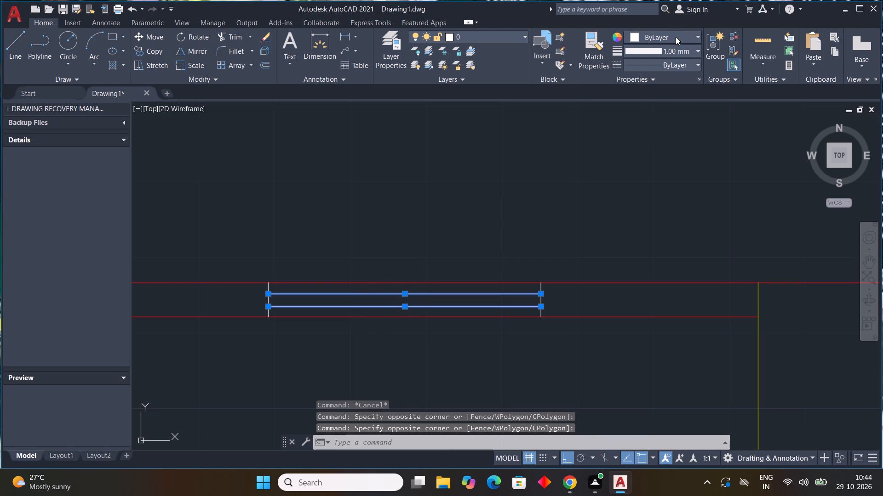
{"action": "left_click", "coordinate": [691, 85]}
{"action": "scroll", "coordinate": [685, 169], "scroll_direction": "down", "scroll_amount": 3}
{"action": "key", "text": "Escape"}
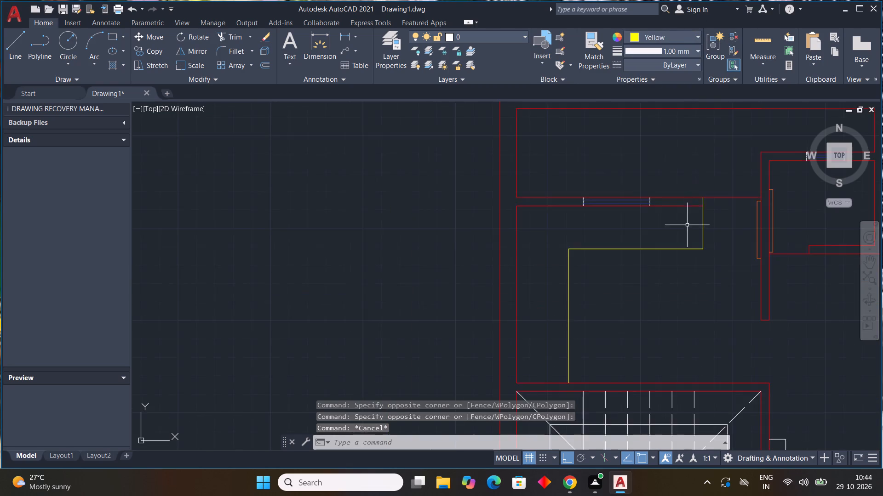
Set the two inner lines of the window in the central hall's south wall to dark blue 41,49,137.
{"action": "scroll", "coordinate": [685, 226], "scroll_direction": "down", "scroll_amount": 3}
{"action": "middle_click_drag", "start_coordinate": [704, 273], "coordinate": [538, 168]}
{"action": "scroll", "coordinate": [592, 252], "scroll_direction": "up", "scroll_amount": 3}
{"action": "scroll", "coordinate": [550, 204], "scroll_direction": "up", "scroll_amount": 3}
{"action": "scroll", "coordinate": [551, 200], "scroll_direction": "down", "scroll_amount": 2}
{"action": "middle_click_drag", "start_coordinate": [551, 200], "coordinate": [540, 244]}
{"action": "scroll", "coordinate": [540, 187], "scroll_direction": "up", "scroll_amount": 2}
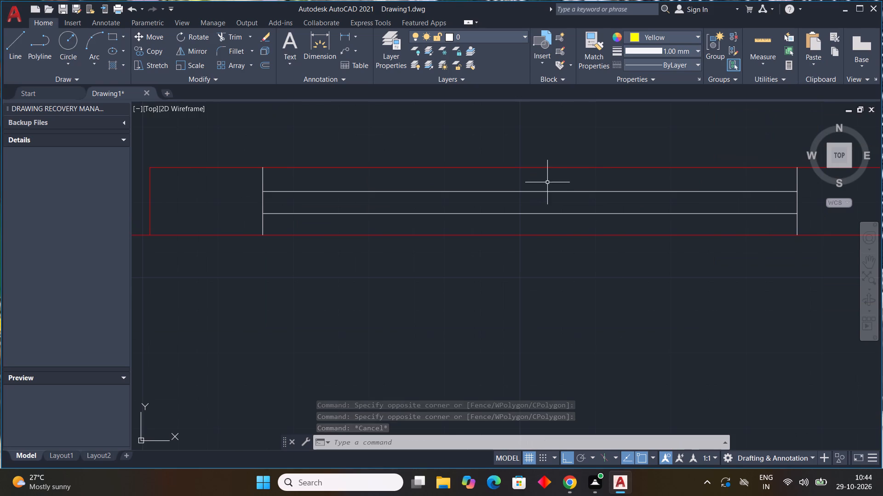
{"action": "left_click", "coordinate": [547, 182]}
{"action": "left_click", "coordinate": [472, 220]}
{"action": "left_click", "coordinate": [652, 35]}
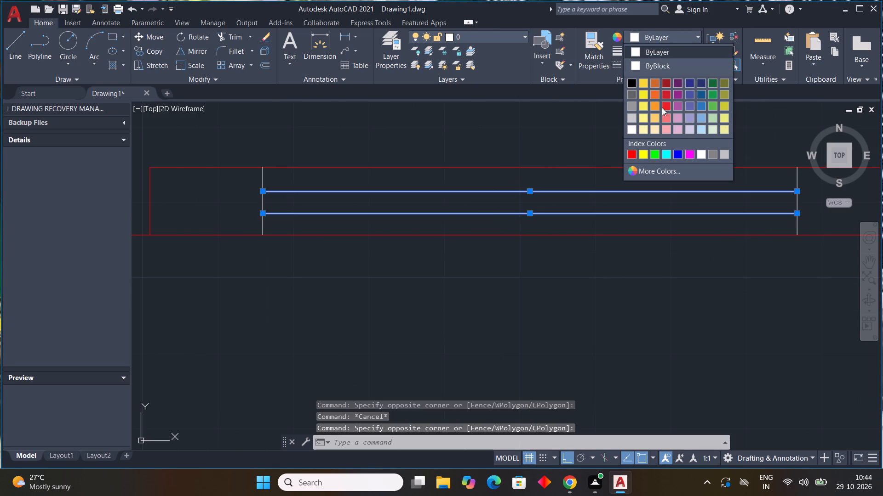
{"action": "left_click", "coordinate": [690, 82]}
{"action": "scroll", "coordinate": [643, 231], "scroll_direction": "down", "scroll_amount": 1}
{"action": "key", "text": "Escape"}
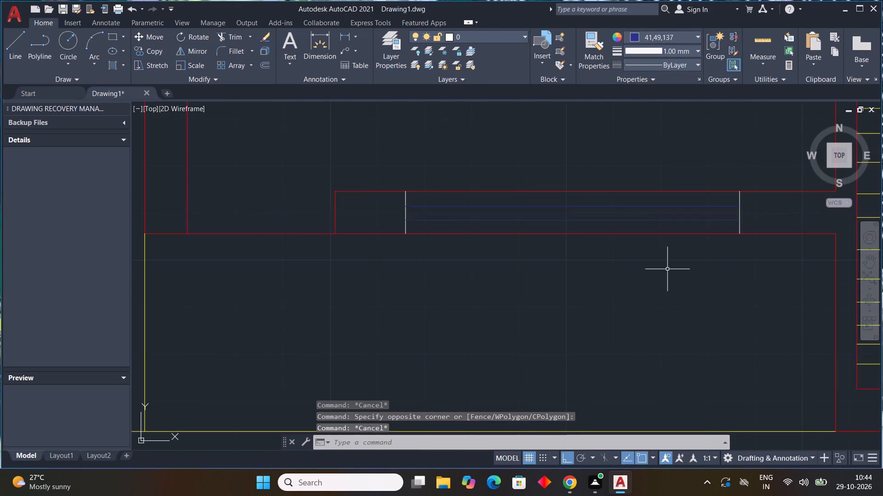
Set the two inner lines of the window in the south-east room's southern outer wall to dark blue 41,49,137.
{"action": "scroll", "coordinate": [668, 271], "scroll_direction": "down", "scroll_amount": 3}
{"action": "middle_click_drag", "start_coordinate": [748, 277], "coordinate": [424, 197]}
{"action": "scroll", "coordinate": [518, 229], "scroll_direction": "up", "scroll_amount": 3}
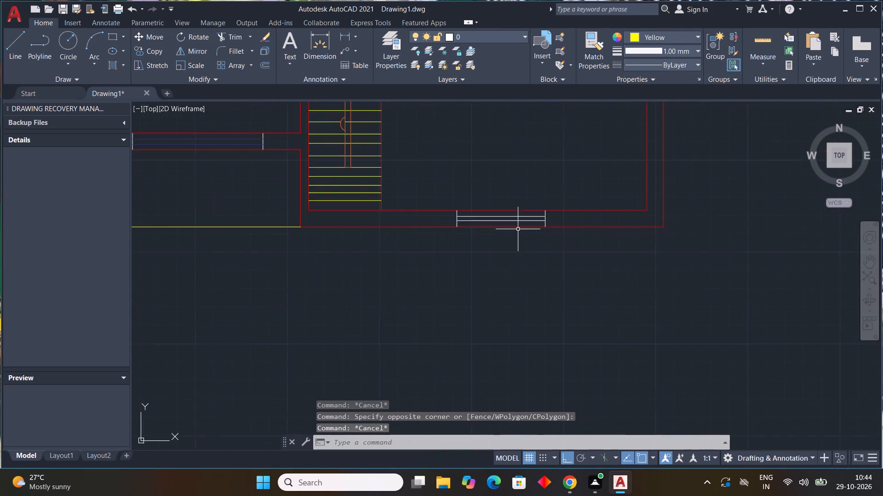
{"action": "scroll", "coordinate": [518, 229], "scroll_direction": "up", "scroll_amount": 1}
{"action": "left_click", "coordinate": [506, 169]}
{"action": "left_click", "coordinate": [466, 203]}
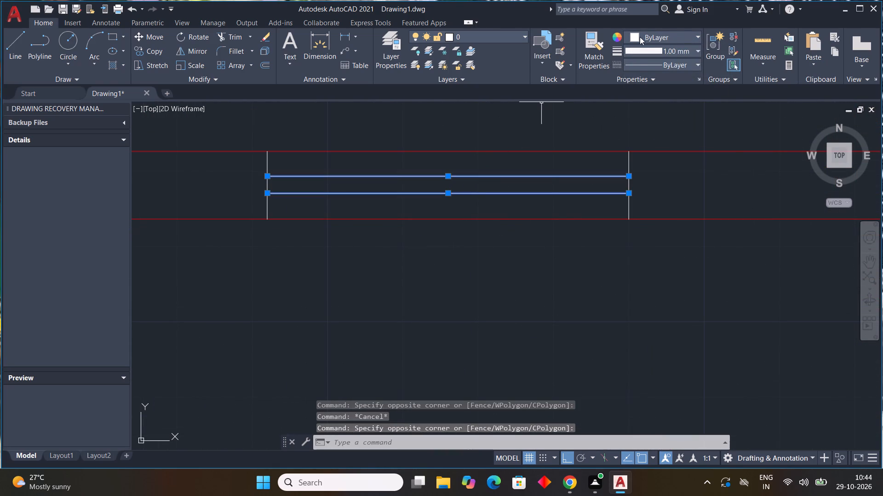
{"action": "left_click", "coordinate": [641, 35]}
{"action": "left_click", "coordinate": [692, 82]}
{"action": "scroll", "coordinate": [598, 177], "scroll_direction": "down", "scroll_amount": 2}
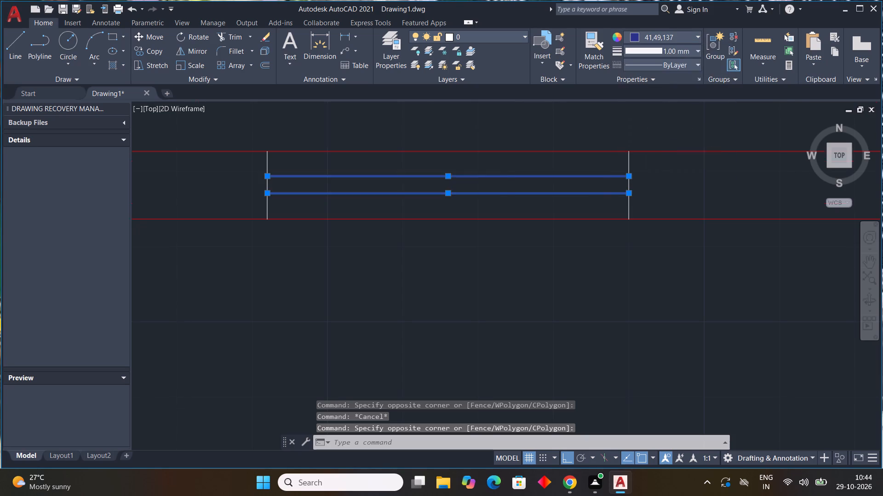
{"action": "scroll", "coordinate": [598, 177], "scroll_direction": "down", "scroll_amount": 2}
{"action": "scroll", "coordinate": [656, 234], "scroll_direction": "down", "scroll_amount": 2}
{"action": "middle_click_drag", "start_coordinate": [649, 253], "coordinate": [613, 303]}
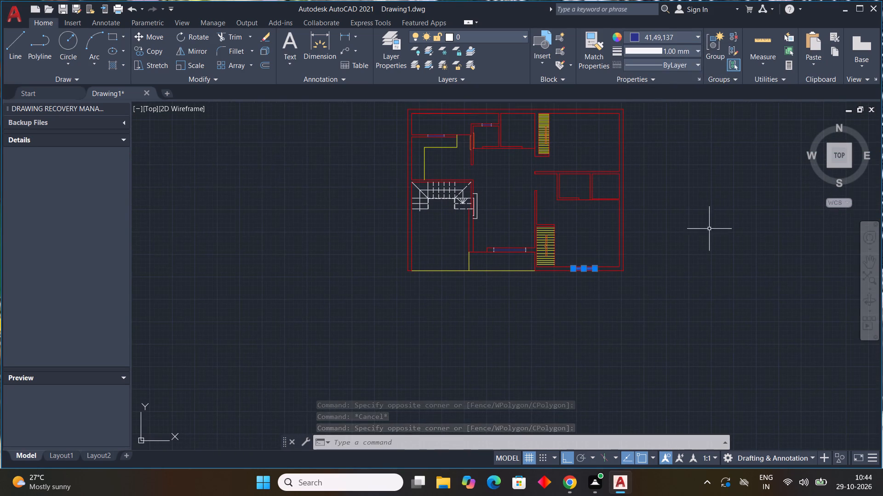
{"action": "middle_click_drag", "start_coordinate": [712, 212], "coordinate": [707, 239]}
{"action": "key", "text": "Escape"}
{"action": "key", "text": "Escape"}
{"action": "key", "text": "Escape"}
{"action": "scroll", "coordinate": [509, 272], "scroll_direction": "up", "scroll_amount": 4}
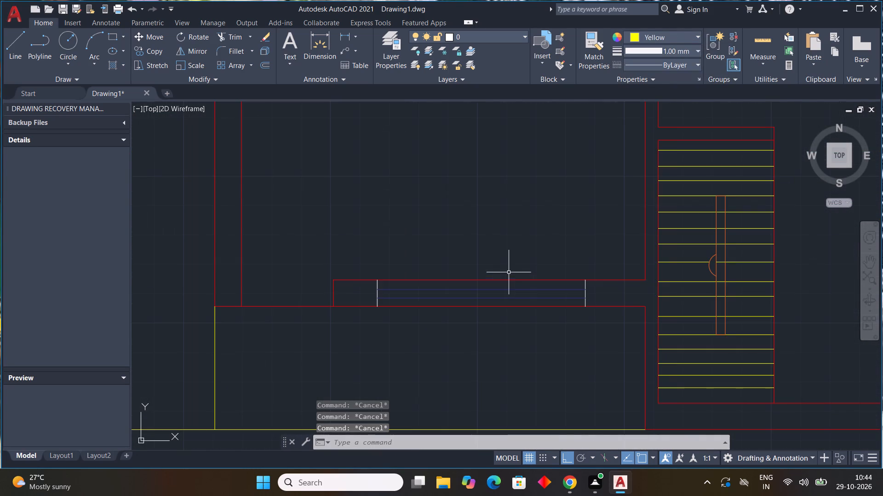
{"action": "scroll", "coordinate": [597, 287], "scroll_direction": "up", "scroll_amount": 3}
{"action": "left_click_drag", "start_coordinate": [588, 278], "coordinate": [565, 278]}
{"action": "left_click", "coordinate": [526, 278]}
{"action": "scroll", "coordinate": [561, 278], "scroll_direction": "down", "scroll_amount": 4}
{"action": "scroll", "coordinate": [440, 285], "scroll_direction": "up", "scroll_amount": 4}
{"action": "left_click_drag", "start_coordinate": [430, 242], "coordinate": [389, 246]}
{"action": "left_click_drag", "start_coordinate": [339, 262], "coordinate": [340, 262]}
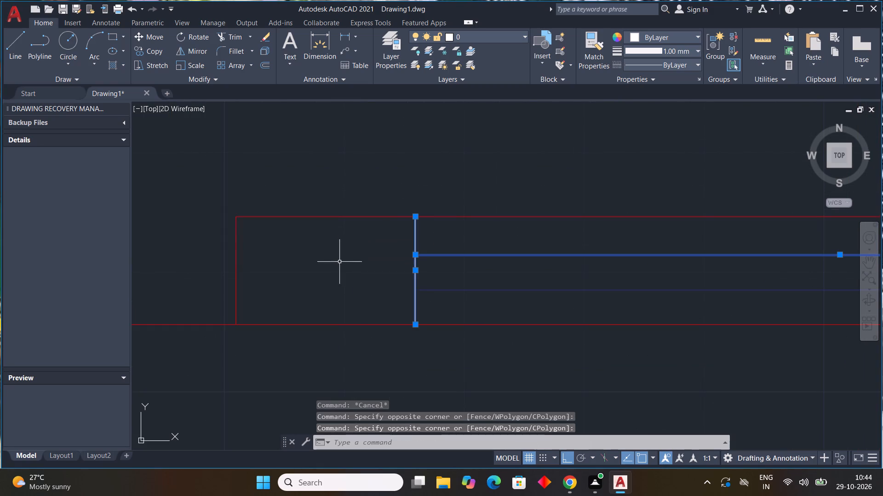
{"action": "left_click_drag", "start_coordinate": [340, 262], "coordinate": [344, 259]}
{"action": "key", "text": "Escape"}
Set both white end lines of the window in the central hall's south wall to red and clear the selection.
{"action": "left_click_drag", "start_coordinate": [440, 242], "coordinate": [422, 238]}
{"action": "left_click", "coordinate": [352, 228]}
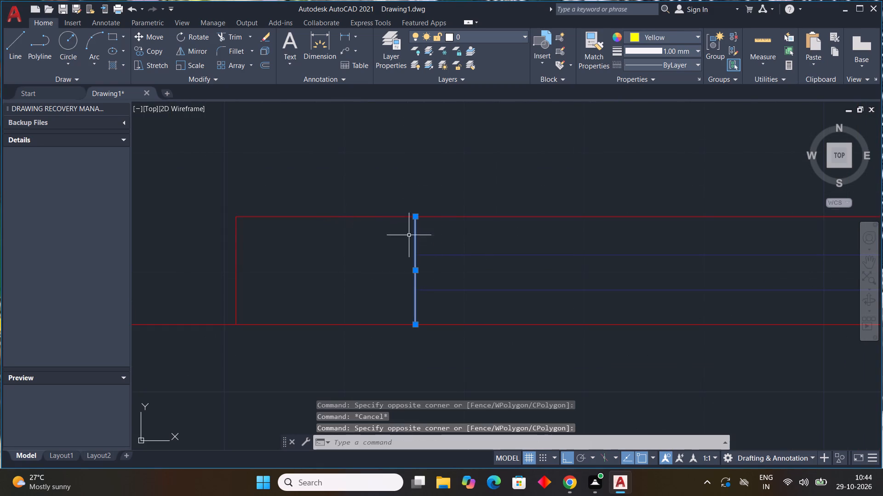
{"action": "scroll", "coordinate": [505, 262], "scroll_direction": "down", "scroll_amount": 3}
{"action": "scroll", "coordinate": [691, 254], "scroll_direction": "up", "scroll_amount": 4}
{"action": "left_click", "coordinate": [715, 248]}
{"action": "left_click", "coordinate": [630, 258]}
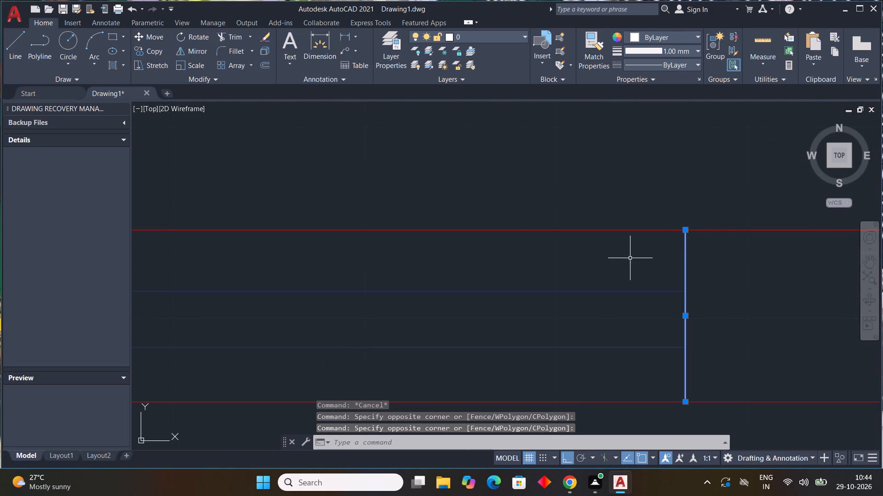
{"action": "left_click", "coordinate": [640, 33]}
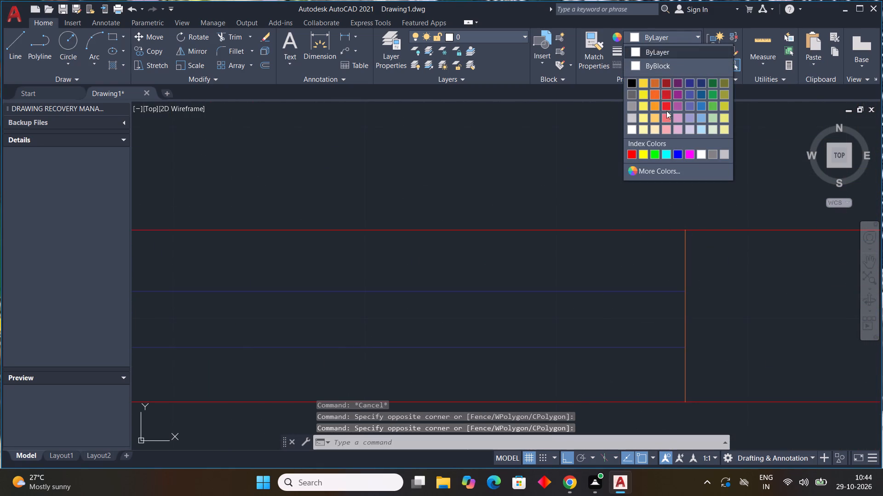
{"action": "left_click", "coordinate": [631, 153]}
{"action": "scroll", "coordinate": [623, 214], "scroll_direction": "down", "scroll_amount": 4}
{"action": "key", "text": "Escape"}
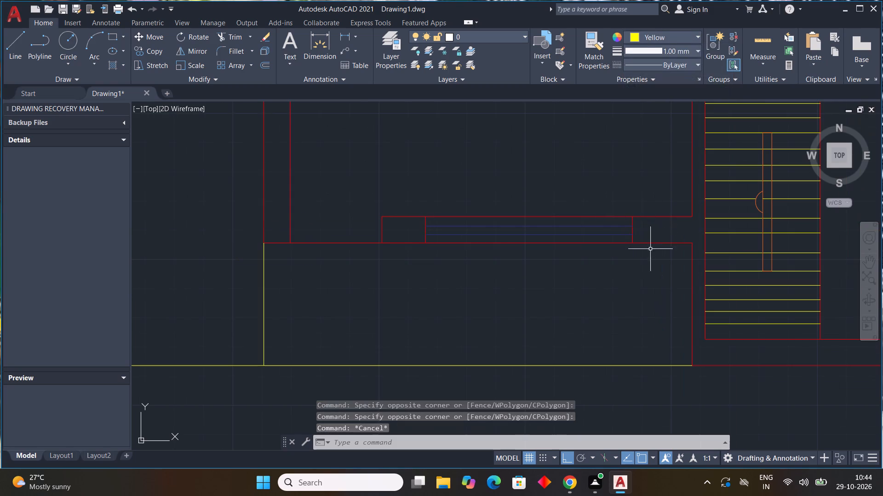
Set both white end lines of the window in the south-east room's southern outer wall to red and clear the selection.
{"action": "scroll", "coordinate": [576, 318], "scroll_direction": "down", "scroll_amount": 1}
{"action": "middle_click_drag", "start_coordinate": [569, 309], "coordinate": [389, 202]}
{"action": "scroll", "coordinate": [631, 230], "scroll_direction": "up", "scroll_amount": 3}
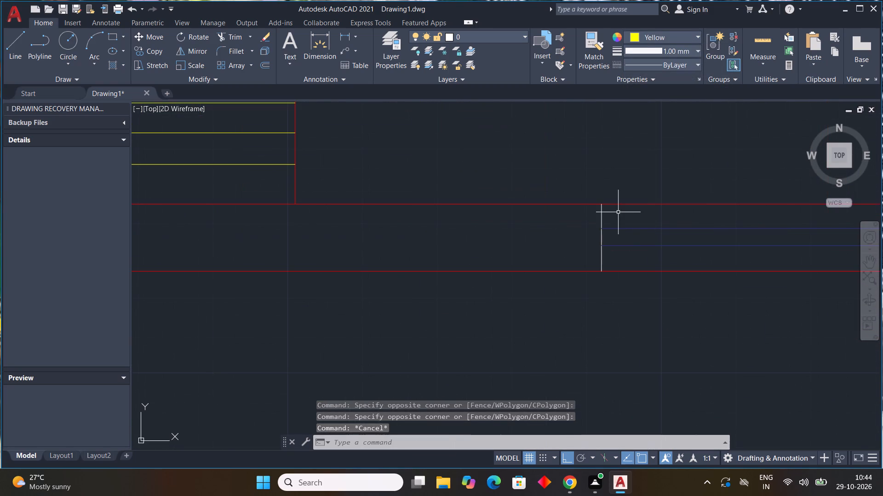
{"action": "left_click", "coordinate": [617, 212]}
{"action": "left_click", "coordinate": [583, 213]}
{"action": "scroll", "coordinate": [542, 240], "scroll_direction": "down", "scroll_amount": 2}
{"action": "middle_click_drag", "start_coordinate": [537, 243], "coordinate": [287, 254]}
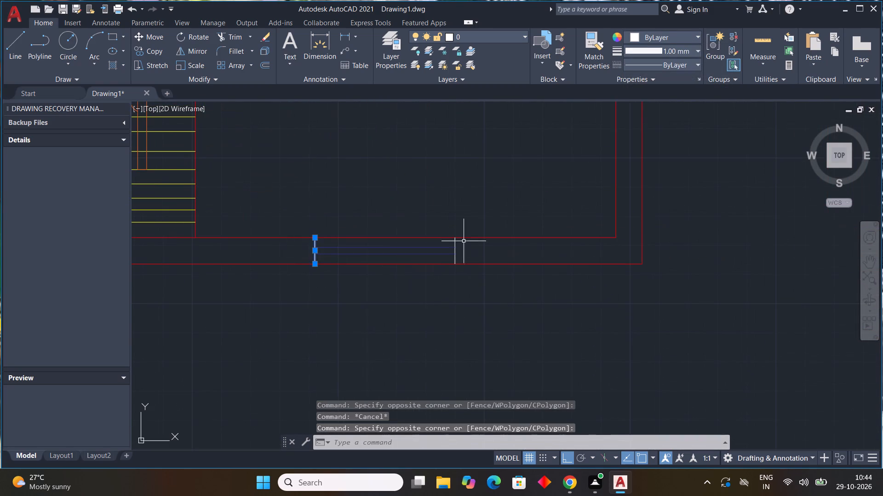
{"action": "scroll", "coordinate": [464, 241], "scroll_direction": "up", "scroll_amount": 4}
{"action": "left_click", "coordinate": [428, 240]}
{"action": "left_click", "coordinate": [367, 252]}
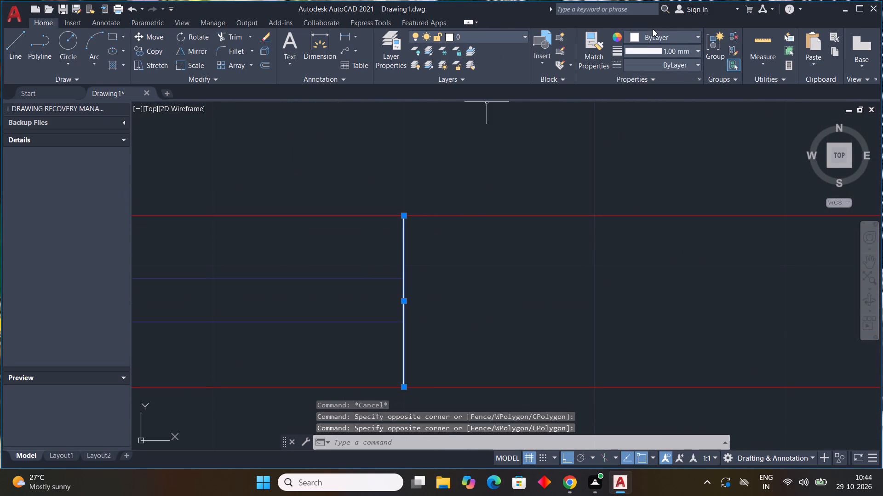
{"action": "left_click", "coordinate": [654, 32]}
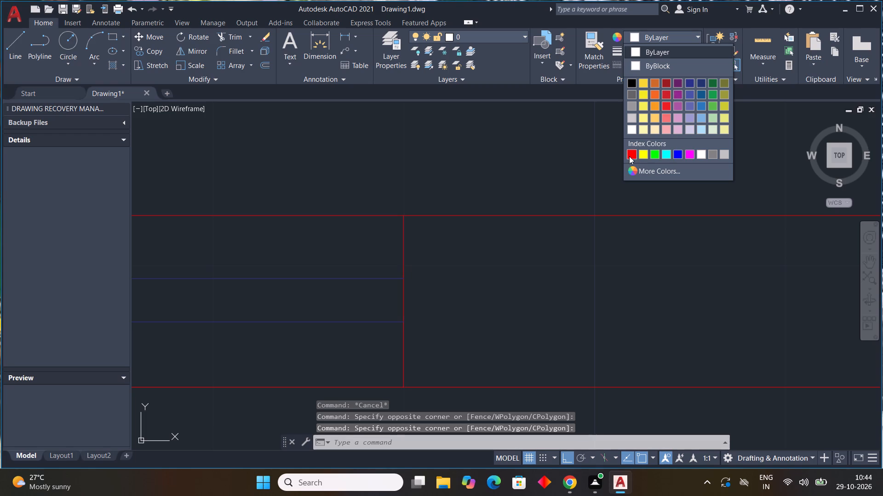
{"action": "left_click", "coordinate": [629, 156]}
{"action": "scroll", "coordinate": [525, 213], "scroll_direction": "down", "scroll_amount": 5}
{"action": "key", "text": "Escape"}
Set the four white end lines of the small northern room's window and the window above the yellow L-shaped counter to red.
{"action": "middle_click_drag", "start_coordinate": [506, 180], "coordinate": [514, 283]}
{"action": "scroll", "coordinate": [501, 196], "scroll_direction": "down", "scroll_amount": 3}
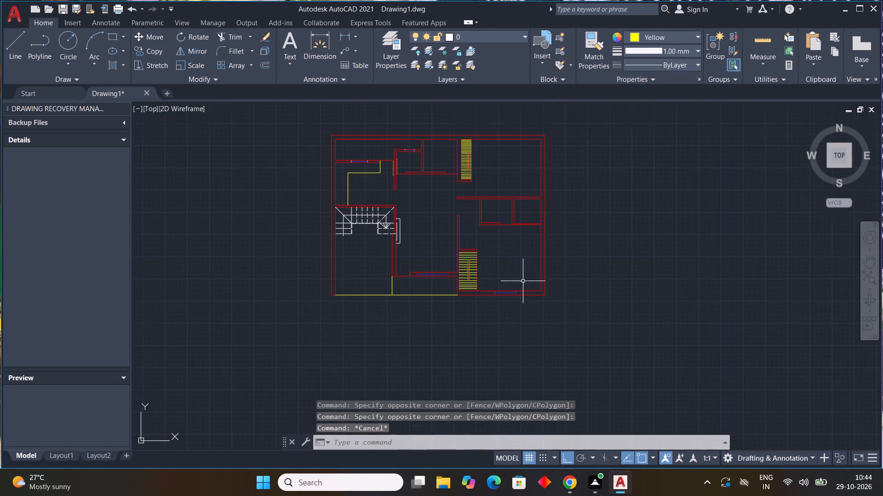
{"action": "middle_click_drag", "start_coordinate": [513, 236], "coordinate": [573, 278]}
{"action": "scroll", "coordinate": [462, 192], "scroll_direction": "up", "scroll_amount": 7}
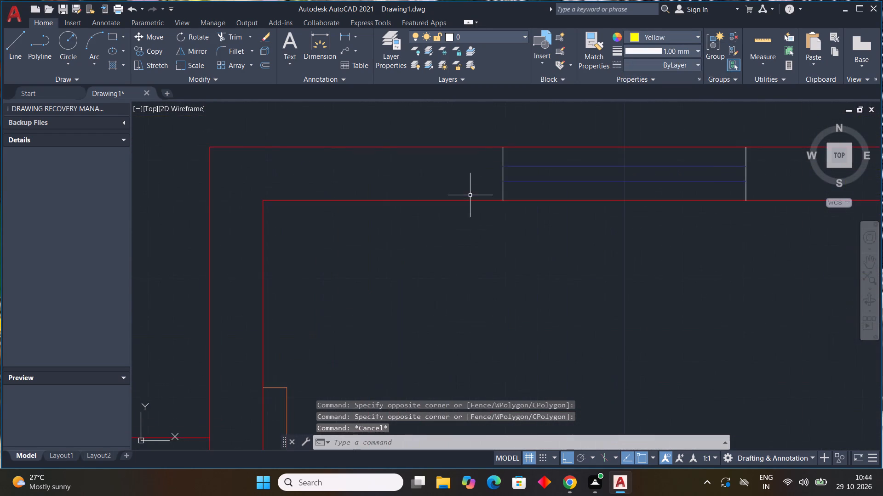
{"action": "middle_click_drag", "start_coordinate": [469, 199], "coordinate": [443, 245]}
{"action": "scroll", "coordinate": [490, 204], "scroll_direction": "up", "scroll_amount": 3}
{"action": "left_click_drag", "start_coordinate": [481, 200], "coordinate": [466, 201]}
{"action": "left_click", "coordinate": [393, 198]}
{"action": "scroll", "coordinate": [443, 214], "scroll_direction": "down", "scroll_amount": 4}
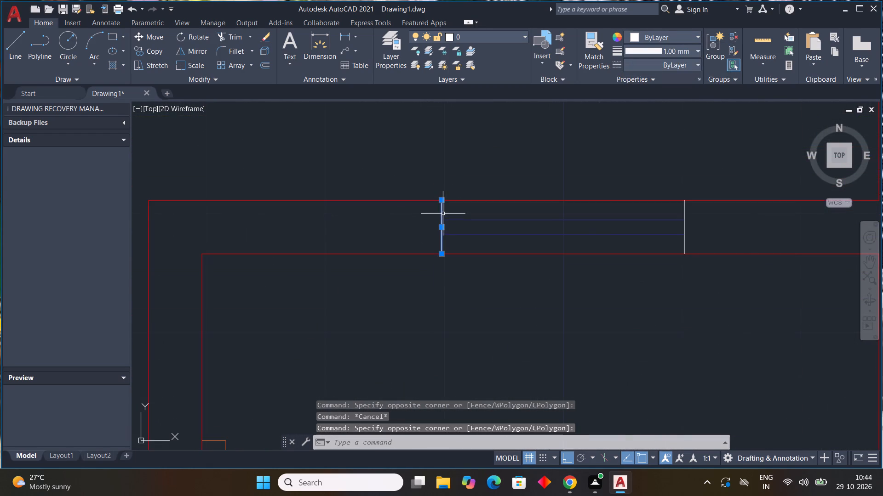
{"action": "scroll", "coordinate": [696, 213], "scroll_direction": "up", "scroll_amount": 3}
{"action": "left_click", "coordinate": [695, 197]}
{"action": "left_click", "coordinate": [605, 197]}
{"action": "scroll", "coordinate": [692, 211], "scroll_direction": "down", "scroll_amount": 4}
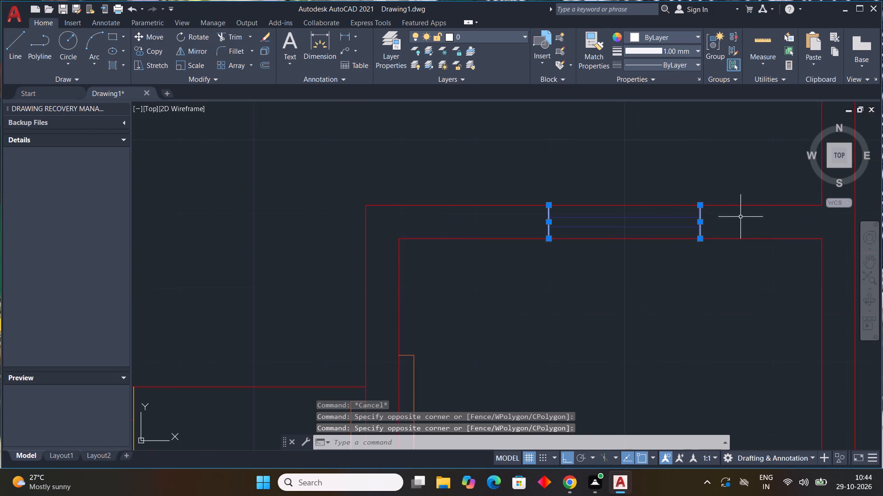
{"action": "scroll", "coordinate": [749, 212], "scroll_direction": "down", "scroll_amount": 2}
{"action": "middle_click_drag", "start_coordinate": [495, 231], "coordinate": [614, 213]}
{"action": "scroll", "coordinate": [552, 271], "scroll_direction": "up", "scroll_amount": 4}
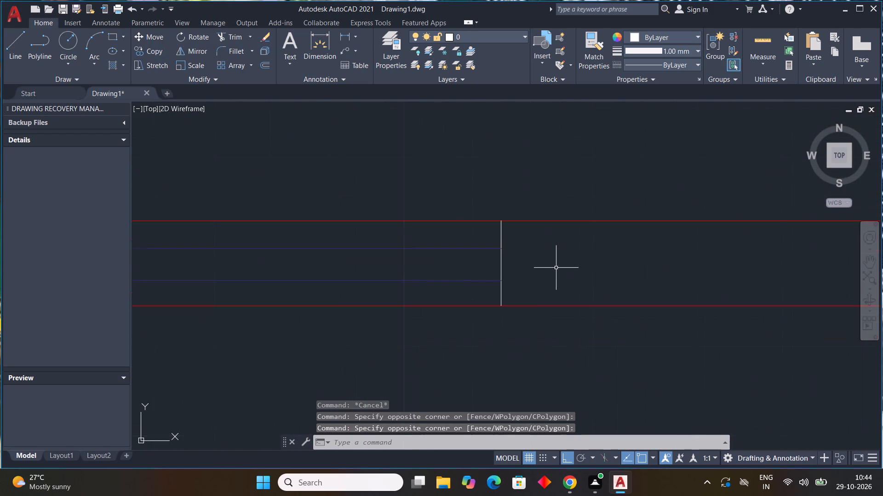
{"action": "left_click", "coordinate": [518, 239]}
{"action": "left_click", "coordinate": [482, 235]}
{"action": "scroll", "coordinate": [548, 249], "scroll_direction": "down", "scroll_amount": 1}
{"action": "middle_click_drag", "start_coordinate": [553, 249], "coordinate": [713, 259]}
{"action": "scroll", "coordinate": [239, 262], "scroll_direction": "up", "scroll_amount": 2}
{"action": "left_click", "coordinate": [281, 237]}
{"action": "left_click", "coordinate": [213, 240]}
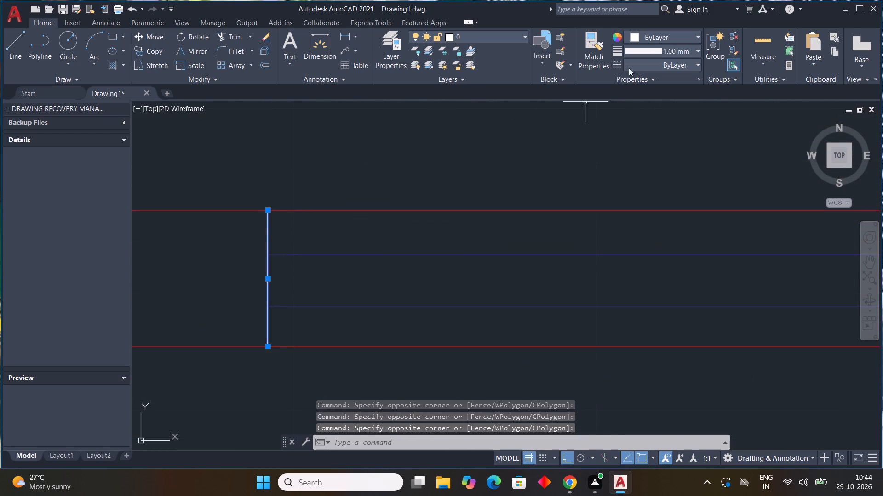
{"action": "left_click", "coordinate": [663, 34]}
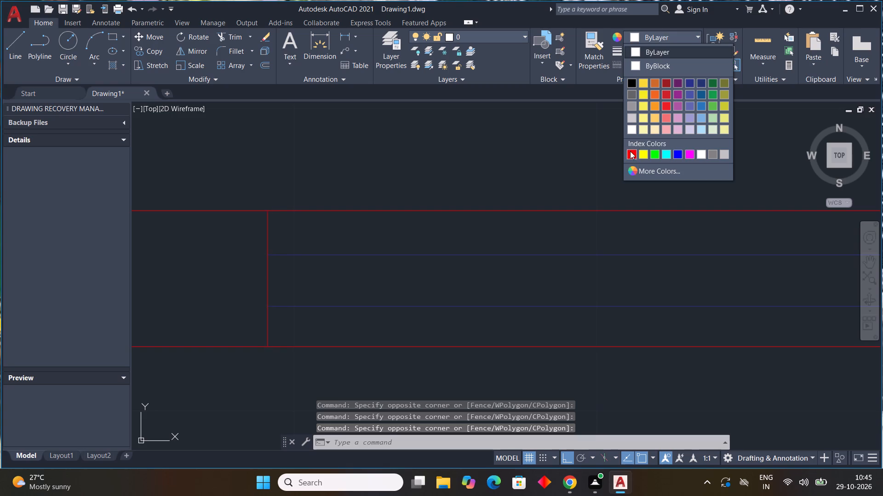
{"action": "left_click", "coordinate": [631, 150]}
{"action": "key", "text": "Escape"}
Set the staircase's three direction line segments and its four arrowhead lines to dark red, and clear the selection.
{"action": "scroll", "coordinate": [463, 162], "scroll_direction": "down", "scroll_amount": 5}
{"action": "scroll", "coordinate": [491, 208], "scroll_direction": "down", "scroll_amount": 4}
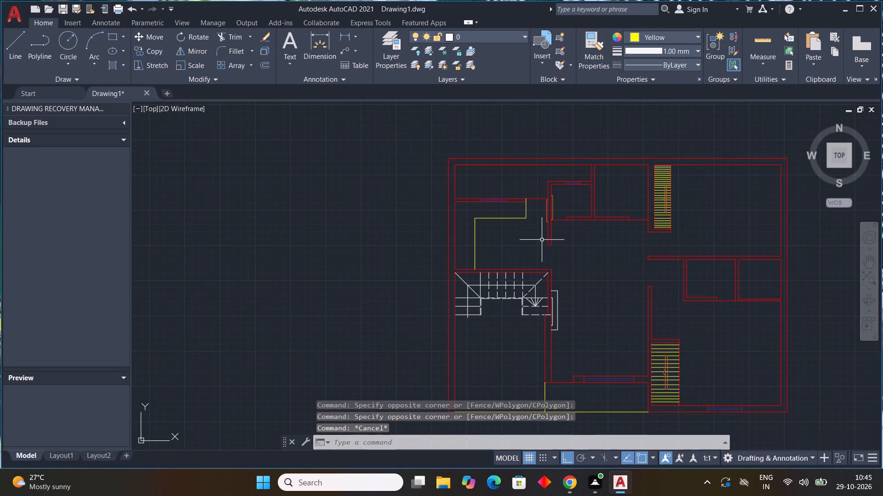
{"action": "middle_click_drag", "start_coordinate": [542, 243], "coordinate": [497, 220]}
{"action": "key", "text": "Escape"}
{"action": "key", "text": "Escape"}
{"action": "key", "text": "Escape"}
{"action": "key", "text": "Escape"}
{"action": "key", "text": "Escape"}
{"action": "key", "text": "Escape"}
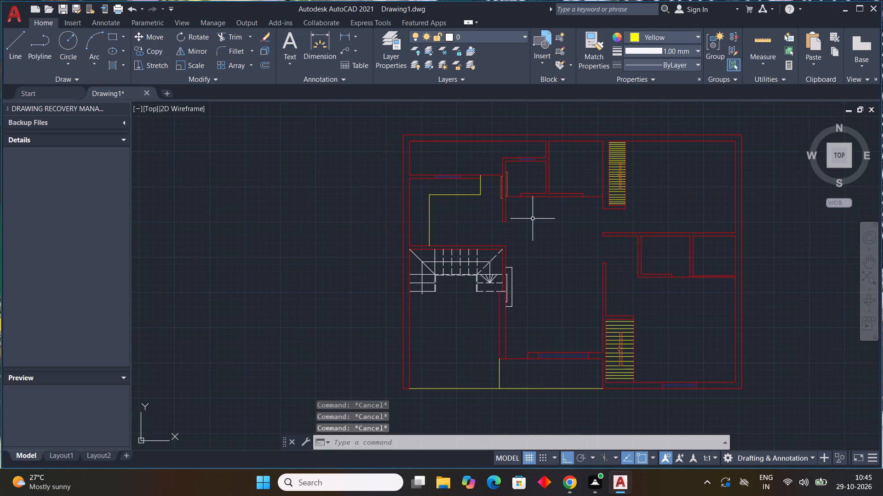
{"action": "key", "text": "Escape"}
{"action": "key", "text": "Escape"}
{"action": "scroll", "coordinate": [424, 261], "scroll_direction": "up", "scroll_amount": 3}
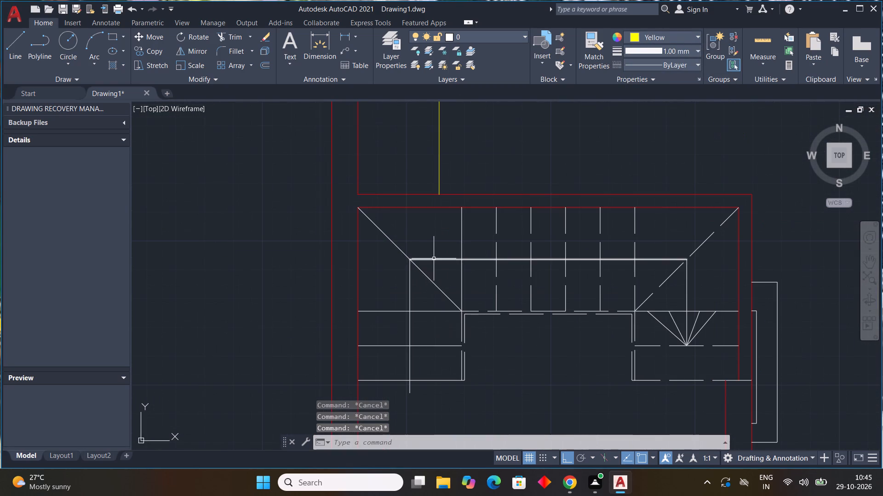
{"action": "left_click", "coordinate": [434, 258]}
{"action": "left_click", "coordinate": [410, 287]}
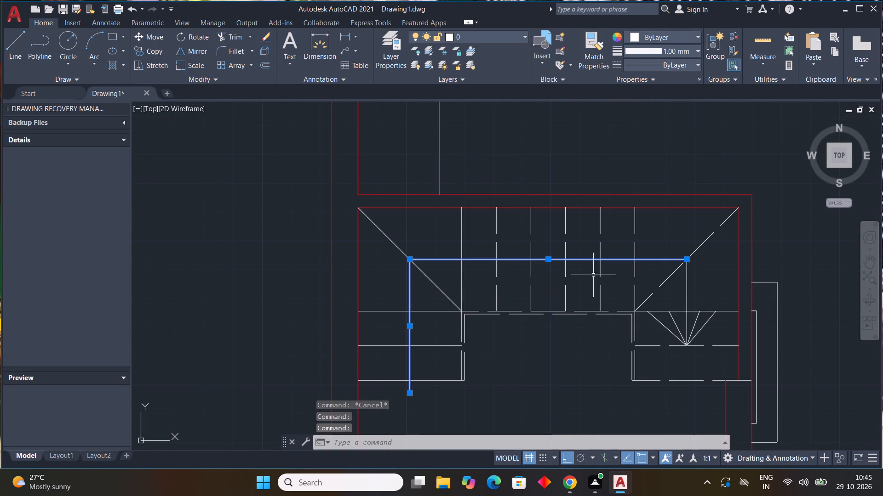
{"action": "left_click", "coordinate": [688, 298]}
{"action": "scroll", "coordinate": [693, 333], "scroll_direction": "up", "scroll_amount": 3}
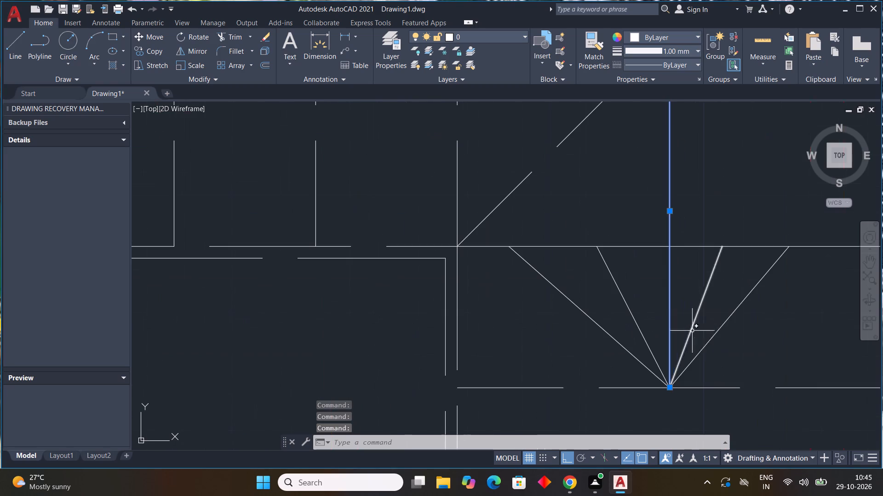
{"action": "left_click", "coordinate": [746, 320]}
{"action": "left_click", "coordinate": [690, 316]}
{"action": "left_click_drag", "start_coordinate": [644, 304], "coordinate": [530, 319]}
{"action": "left_click", "coordinate": [664, 37]}
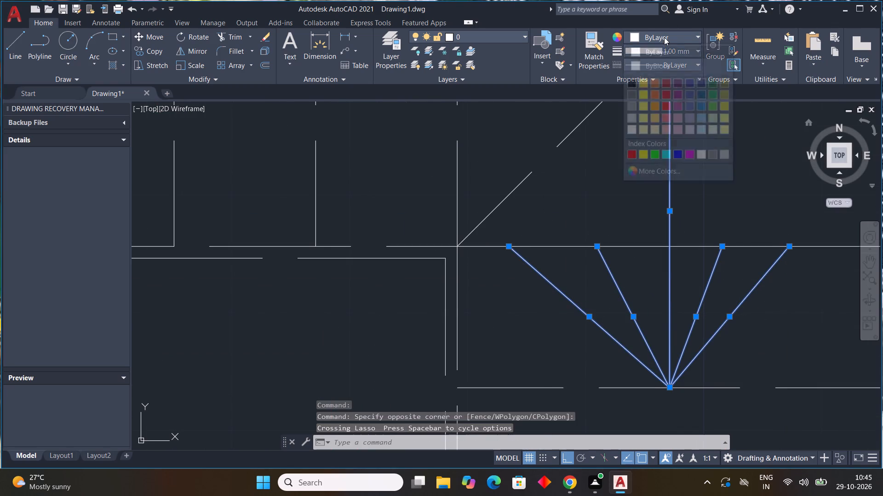
{"action": "left_click", "coordinate": [664, 81]}
{"action": "scroll", "coordinate": [591, 158], "scroll_direction": "down", "scroll_amount": 3}
{"action": "key", "text": "Escape"}
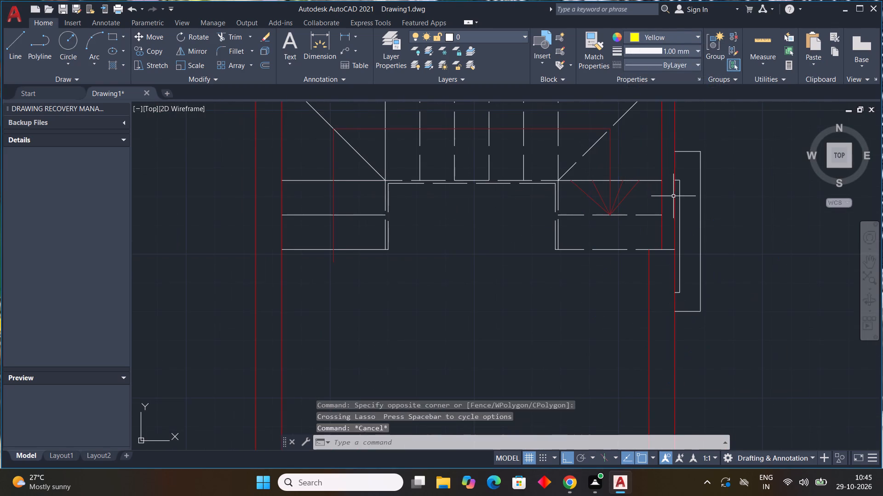
{"action": "key", "text": "Escape"}
{"action": "key", "text": "Escape"}
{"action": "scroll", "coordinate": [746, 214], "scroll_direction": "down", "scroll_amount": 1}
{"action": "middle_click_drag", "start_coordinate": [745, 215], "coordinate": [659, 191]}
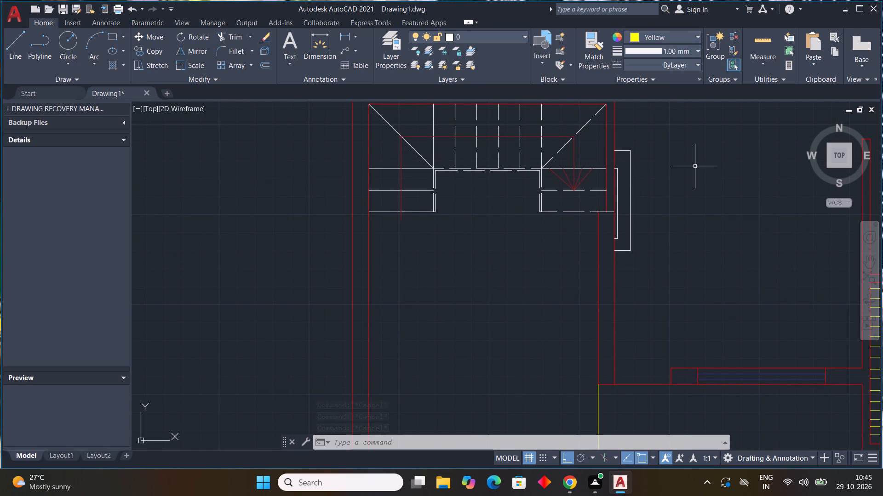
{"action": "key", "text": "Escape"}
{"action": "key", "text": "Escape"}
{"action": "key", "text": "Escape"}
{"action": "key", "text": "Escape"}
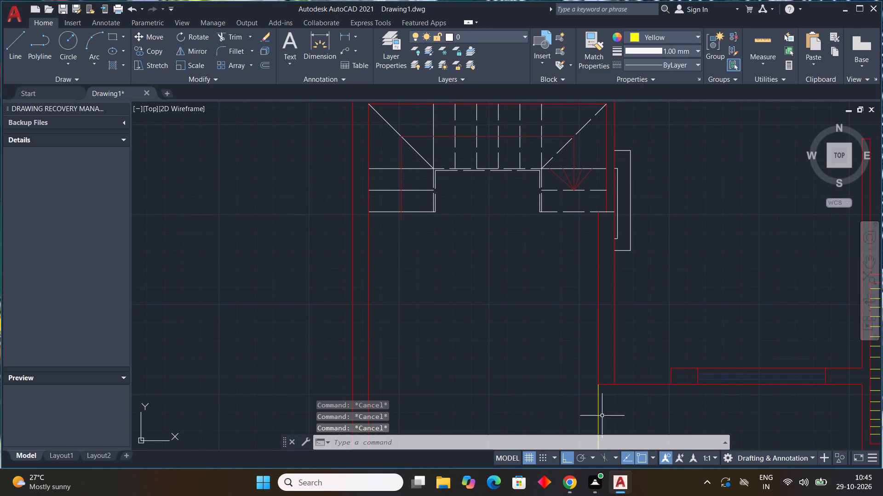
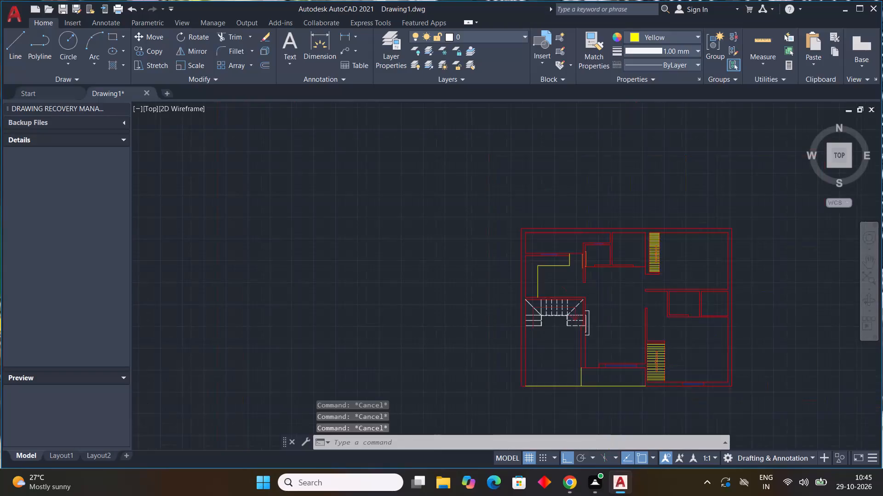
Hatch the L-shaped strip in the plan's upper-left corner with the GRASS pattern in green.
{"action": "scroll", "coordinate": [572, 284], "scroll_direction": "up", "scroll_amount": 2}
{"action": "key", "text": "Escape"}
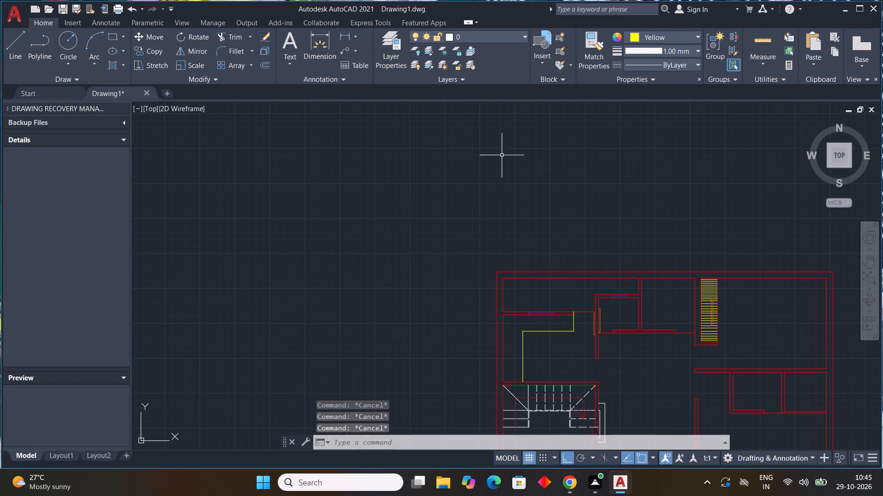
{"action": "key", "text": "Escape"}
{"action": "key", "text": "Escape"}
{"action": "key", "text": "Escape"}
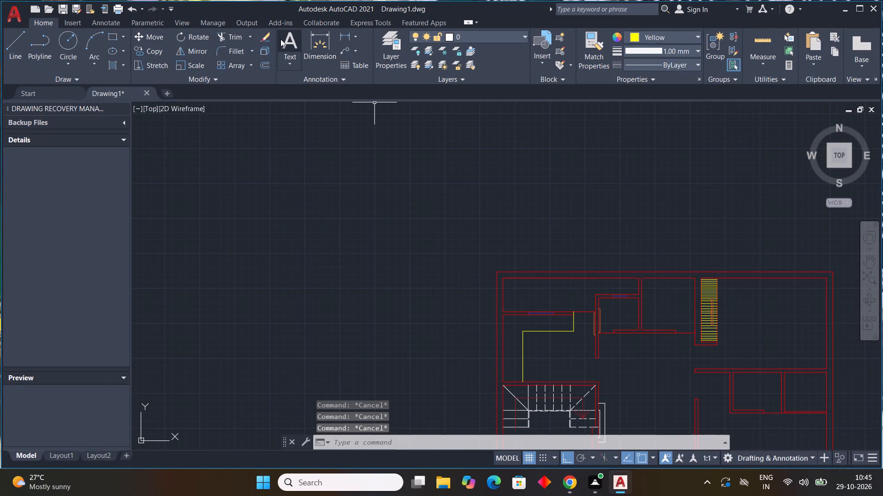
{"action": "middle_click_drag", "start_coordinate": [589, 229], "coordinate": [499, 191]}
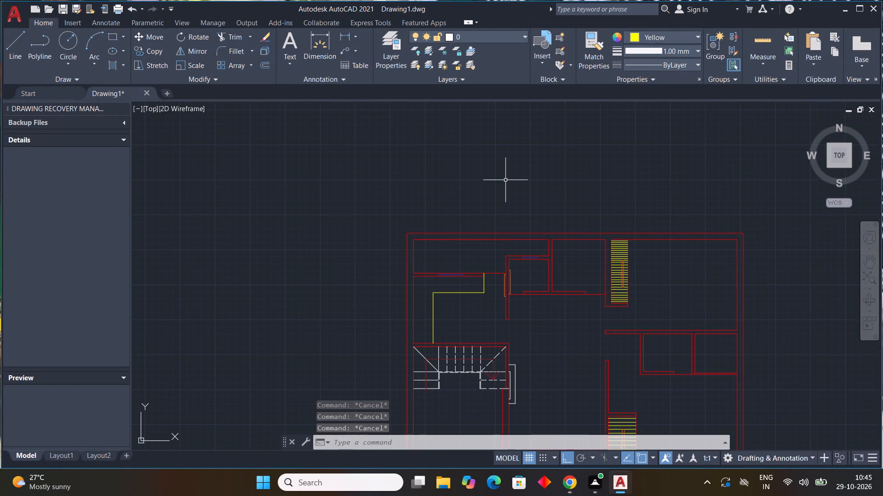
{"action": "key", "text": "h"}
{"action": "key", "text": "space"}
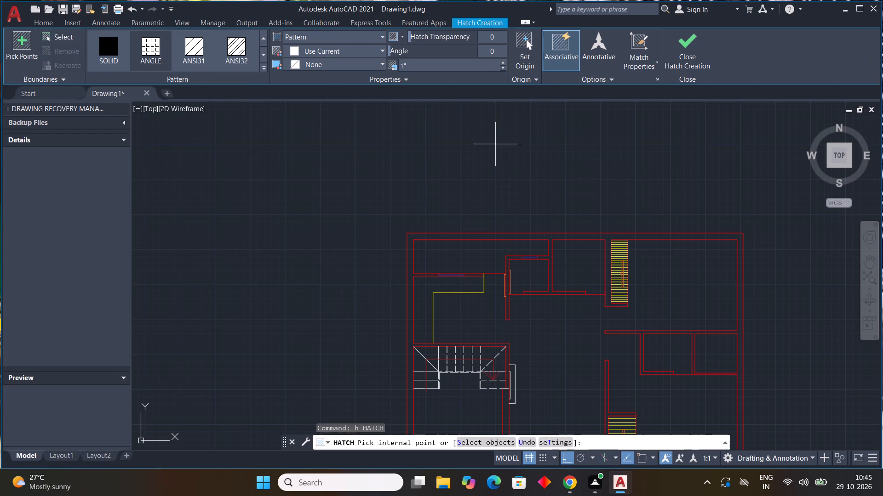
{"action": "left_click", "coordinate": [263, 64]}
{"action": "scroll", "coordinate": [208, 105], "scroll_direction": "down", "scroll_amount": 4}
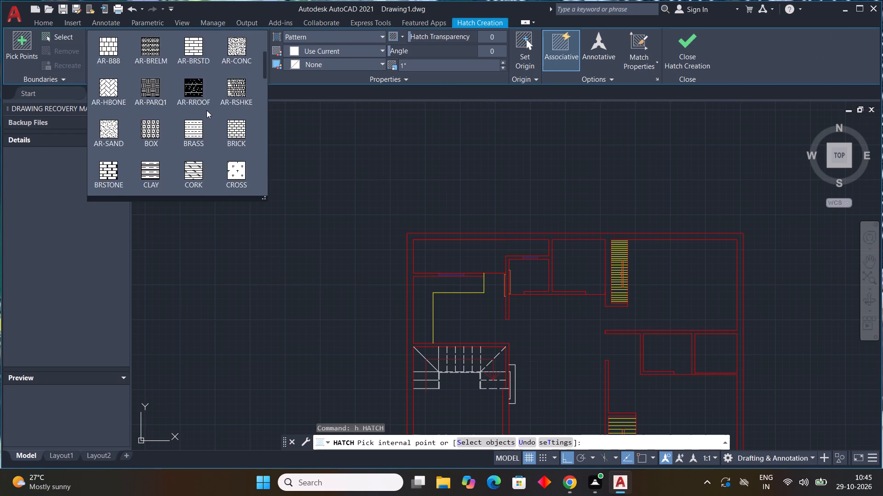
{"action": "scroll", "coordinate": [229, 124], "scroll_direction": "down", "scroll_amount": 3}
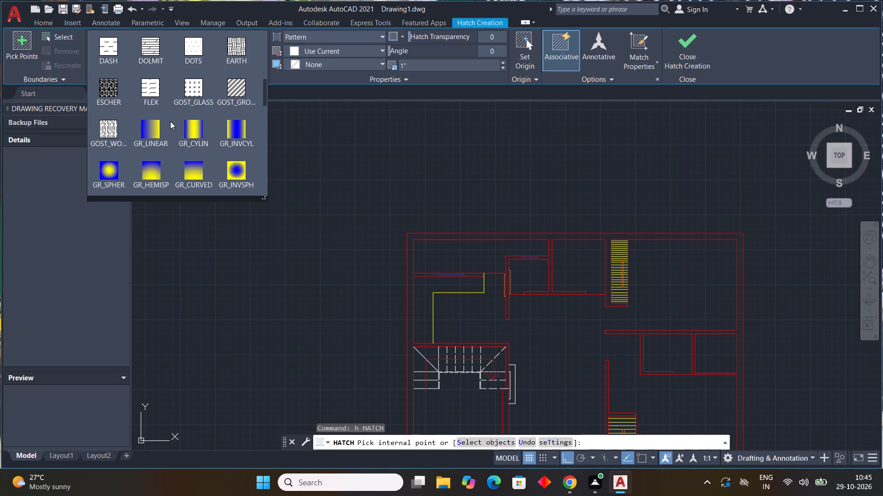
{"action": "scroll", "coordinate": [188, 125], "scroll_direction": "down", "scroll_amount": 4}
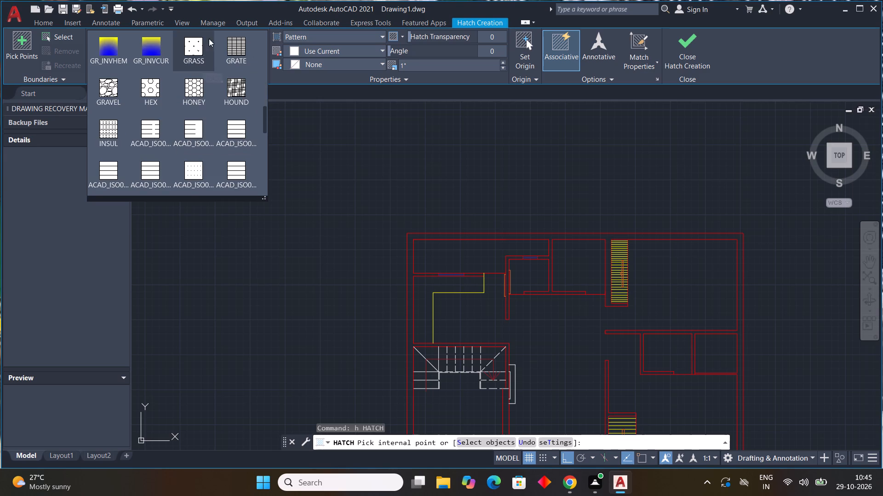
{"action": "left_click", "coordinate": [197, 45]}
{"action": "left_click", "coordinate": [322, 47]}
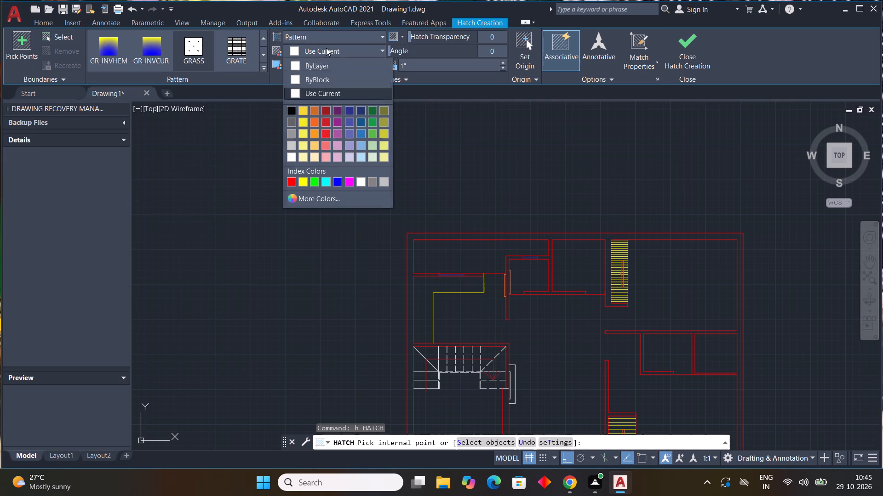
{"action": "left_click", "coordinate": [312, 182]}
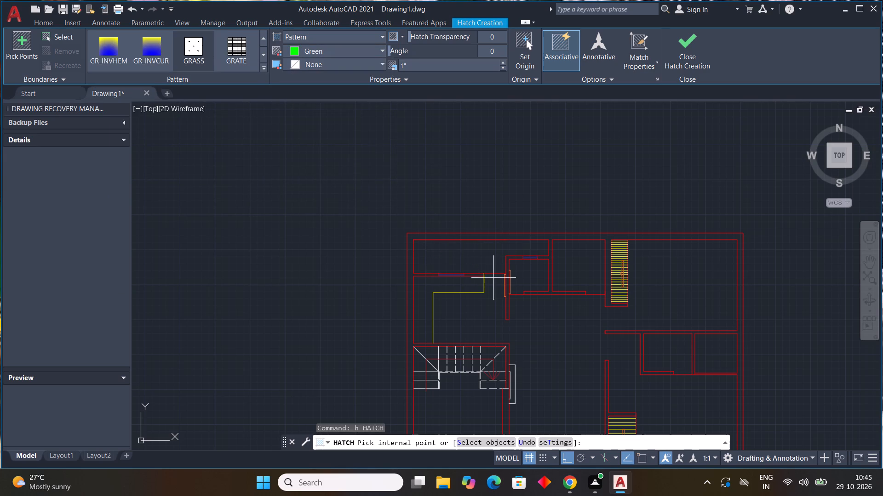
{"action": "left_click", "coordinate": [475, 263]}
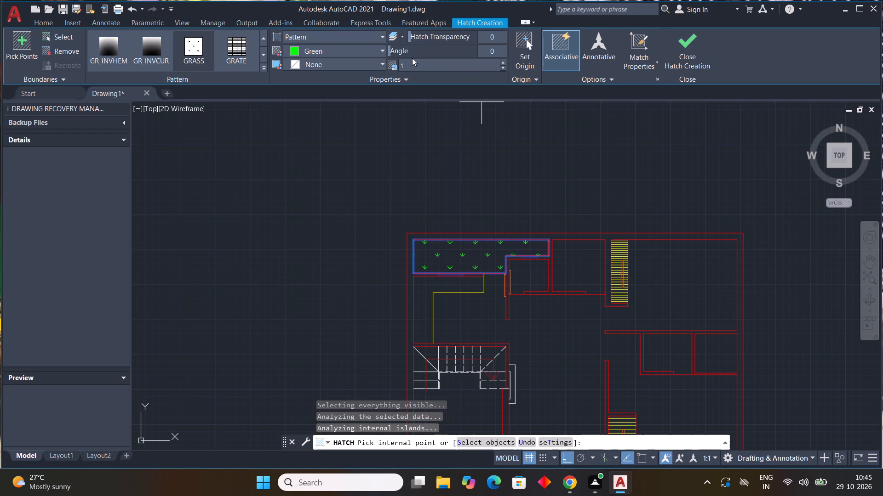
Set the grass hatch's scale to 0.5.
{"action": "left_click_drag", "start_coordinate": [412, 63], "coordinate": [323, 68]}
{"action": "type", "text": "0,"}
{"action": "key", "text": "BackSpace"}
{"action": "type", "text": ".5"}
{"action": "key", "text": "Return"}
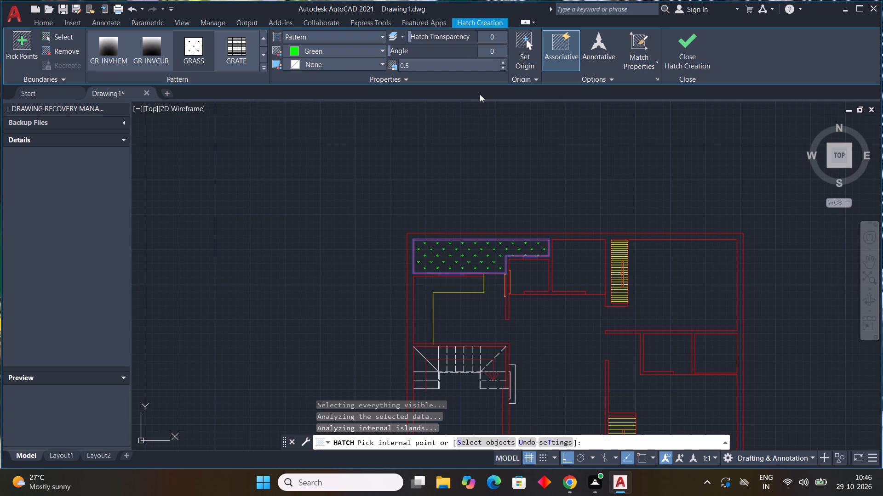
Set the grass hatch's scale to 0.3 and finish the hatch.
{"action": "left_click", "coordinate": [429, 66]}
{"action": "left_click_drag", "start_coordinate": [408, 66], "coordinate": [347, 75]}
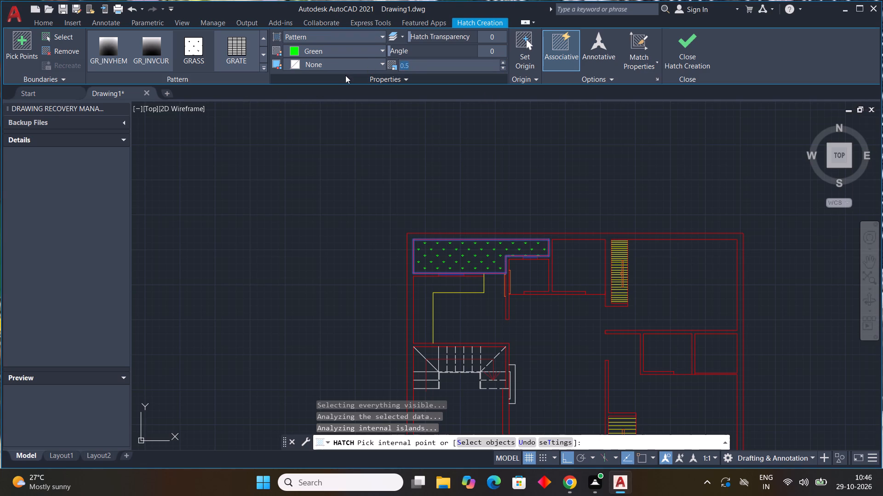
{"action": "key", "text": "0"}
{"action": "type", "text": ".3"}
{"action": "key", "text": "Return"}
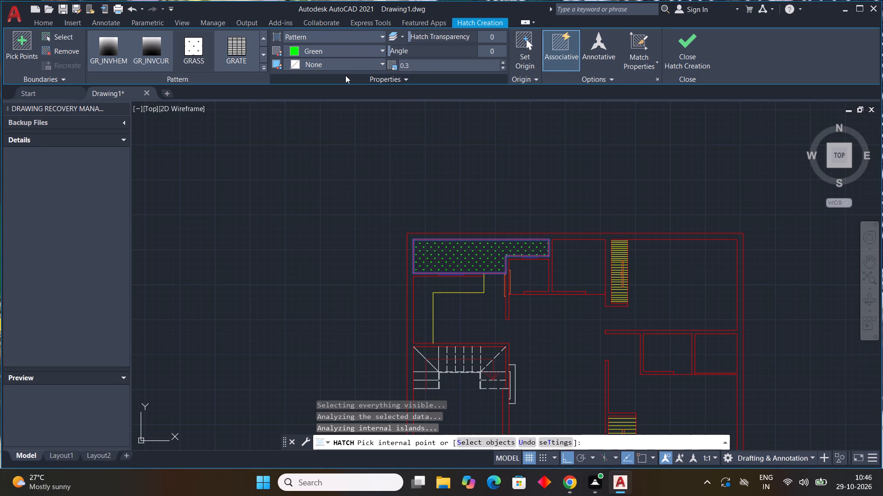
{"action": "key", "text": "Escape"}
{"action": "key", "text": "Escape"}
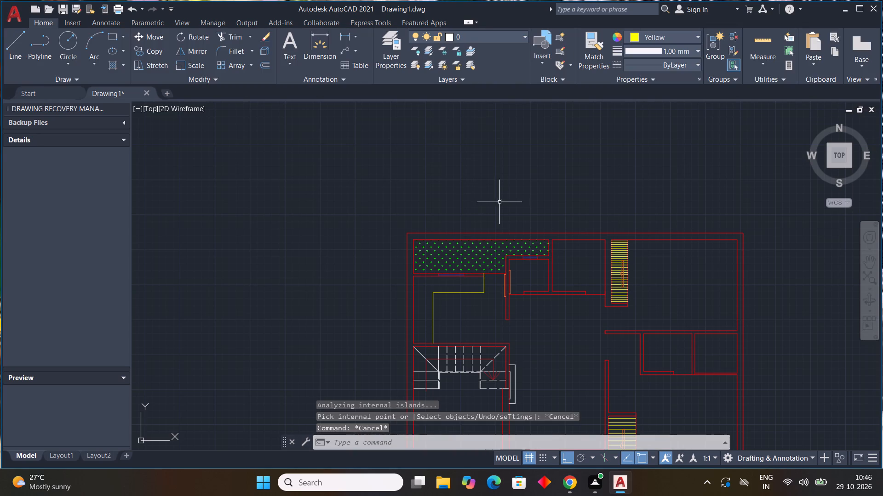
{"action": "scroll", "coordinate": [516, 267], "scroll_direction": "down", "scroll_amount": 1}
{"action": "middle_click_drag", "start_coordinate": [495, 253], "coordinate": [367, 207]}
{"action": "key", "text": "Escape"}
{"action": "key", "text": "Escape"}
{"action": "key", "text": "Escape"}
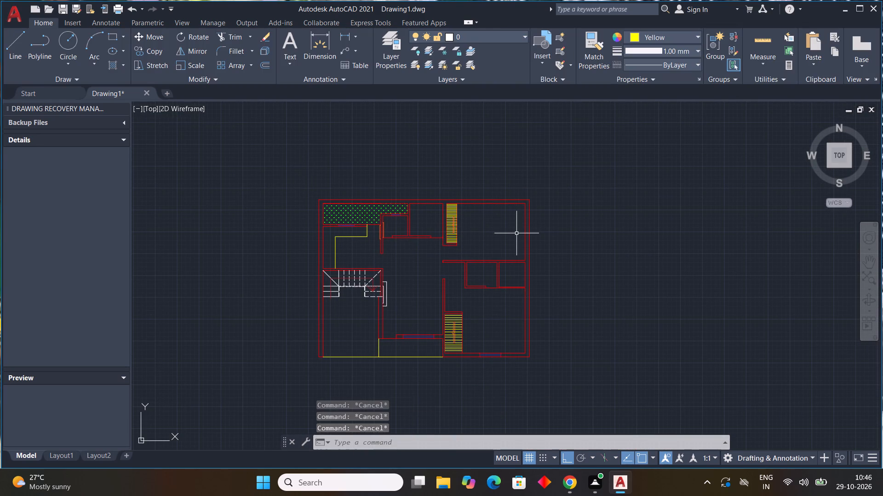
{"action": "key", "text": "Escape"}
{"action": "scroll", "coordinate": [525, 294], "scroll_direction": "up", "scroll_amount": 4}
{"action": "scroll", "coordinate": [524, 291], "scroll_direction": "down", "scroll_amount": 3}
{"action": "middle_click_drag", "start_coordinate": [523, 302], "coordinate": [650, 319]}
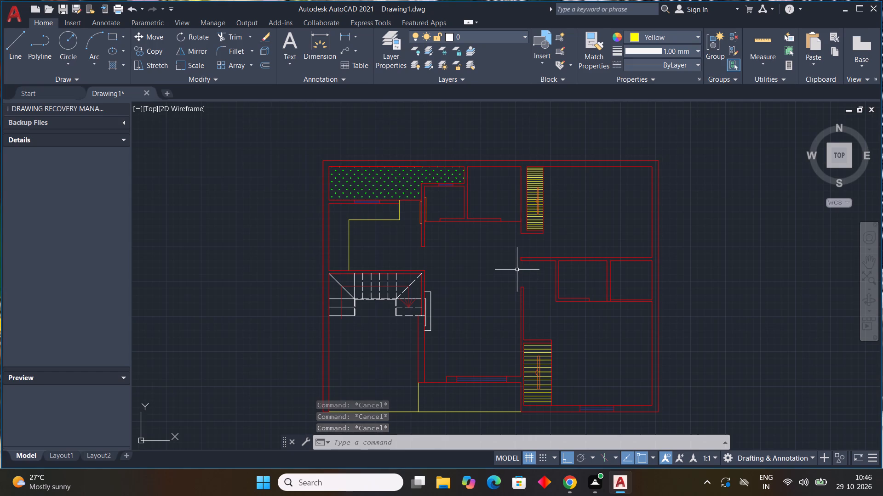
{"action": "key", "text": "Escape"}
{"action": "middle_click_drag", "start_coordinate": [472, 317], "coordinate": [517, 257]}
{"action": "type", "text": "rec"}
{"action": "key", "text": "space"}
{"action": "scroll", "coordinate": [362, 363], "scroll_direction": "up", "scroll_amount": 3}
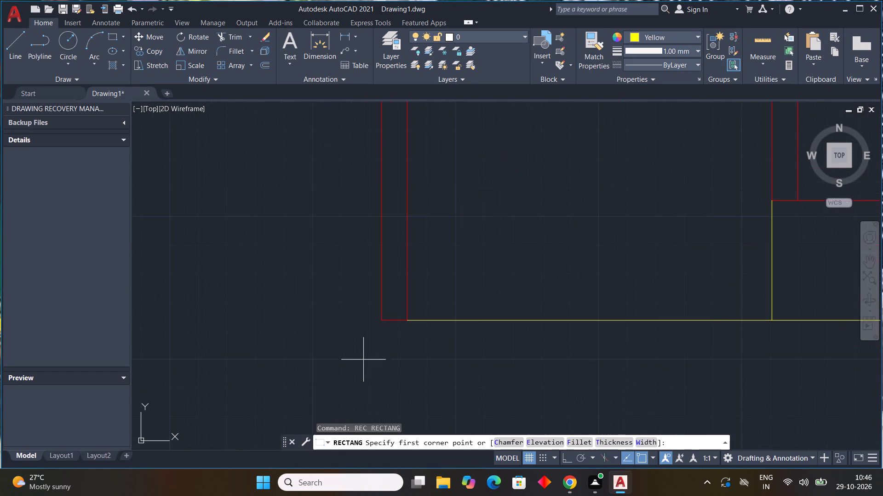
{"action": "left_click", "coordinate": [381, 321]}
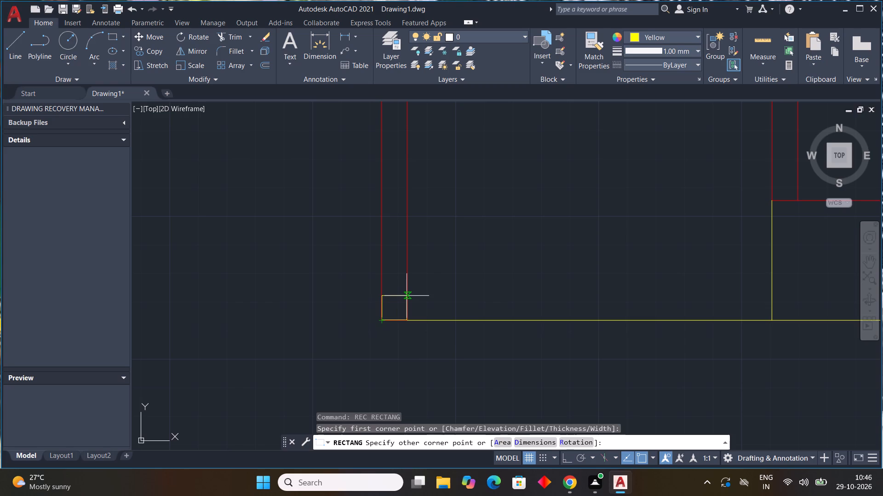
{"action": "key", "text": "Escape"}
Draw a wall-width square with the ByLayer colour at the lower-left corner of the plan's outer wall.
{"action": "left_click", "coordinate": [631, 33]}
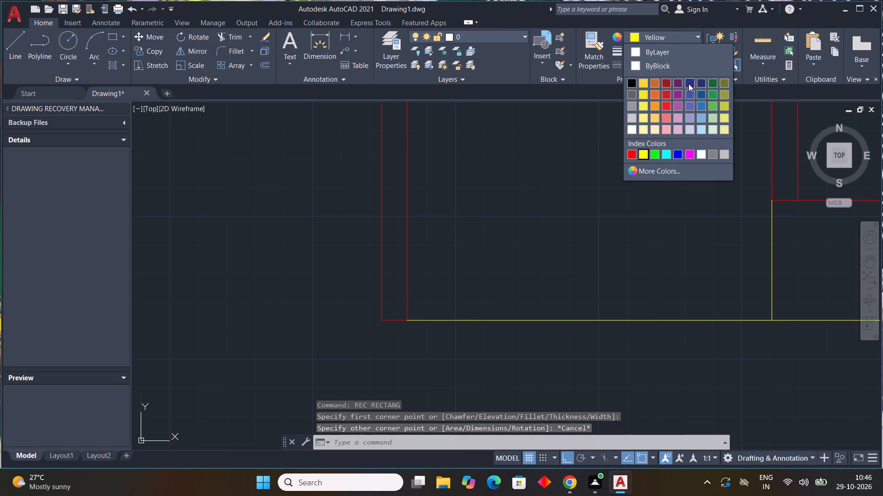
{"action": "left_click", "coordinate": [654, 48]}
{"action": "key", "text": "space"}
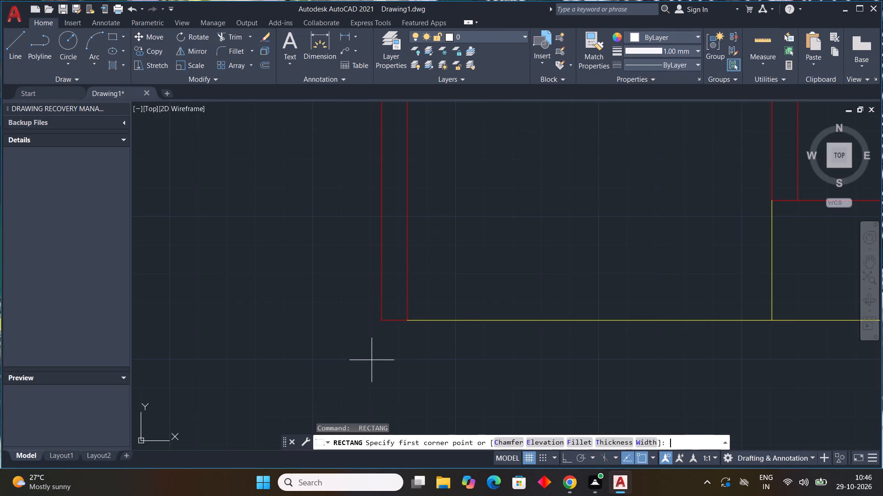
{"action": "left_click_drag", "start_coordinate": [384, 318], "coordinate": [388, 310]}
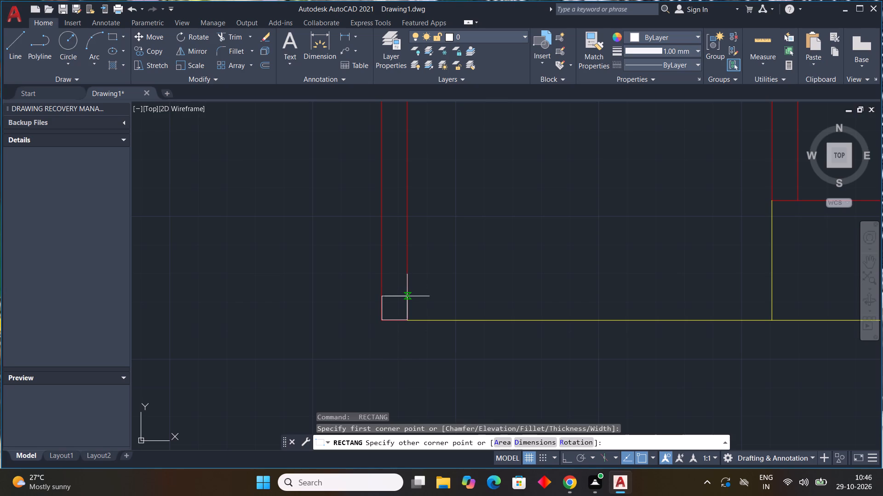
{"action": "left_click", "coordinate": [407, 296]}
{"action": "key", "text": "Escape"}
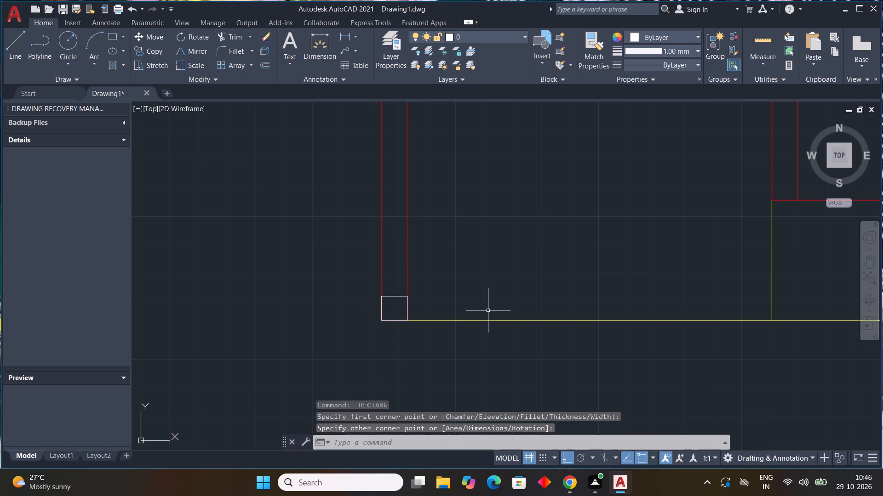
Fill the square at the outer wall's lower-left corner with a SOLID hatch in index colour blue.
{"action": "key", "text": "h"}
{"action": "key", "text": "space"}
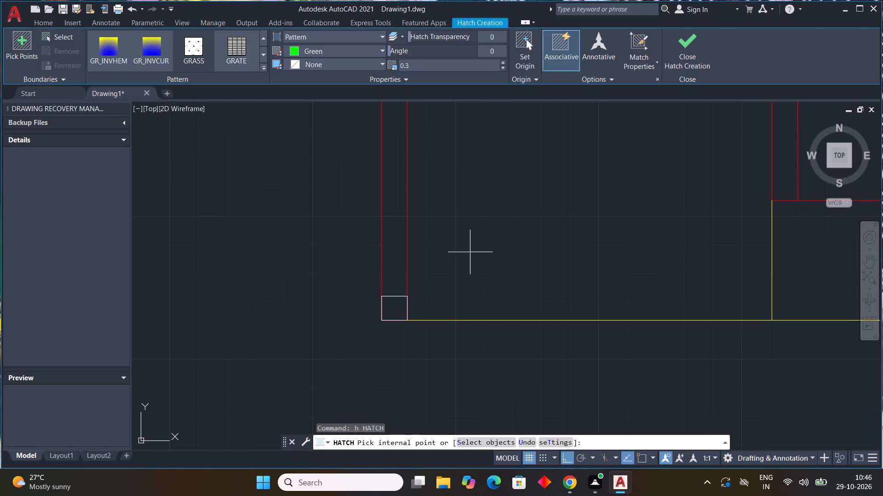
{"action": "left_click", "coordinate": [262, 66]}
{"action": "scroll", "coordinate": [194, 43], "scroll_direction": "up", "scroll_amount": 13}
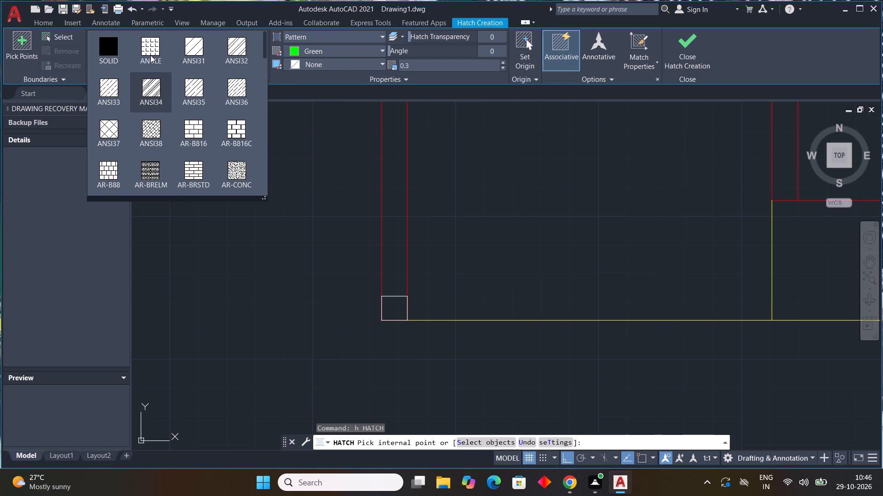
{"action": "scroll", "coordinate": [150, 55], "scroll_direction": "up", "scroll_amount": 5}
{"action": "left_click", "coordinate": [101, 45]}
{"action": "left_click", "coordinate": [304, 51]}
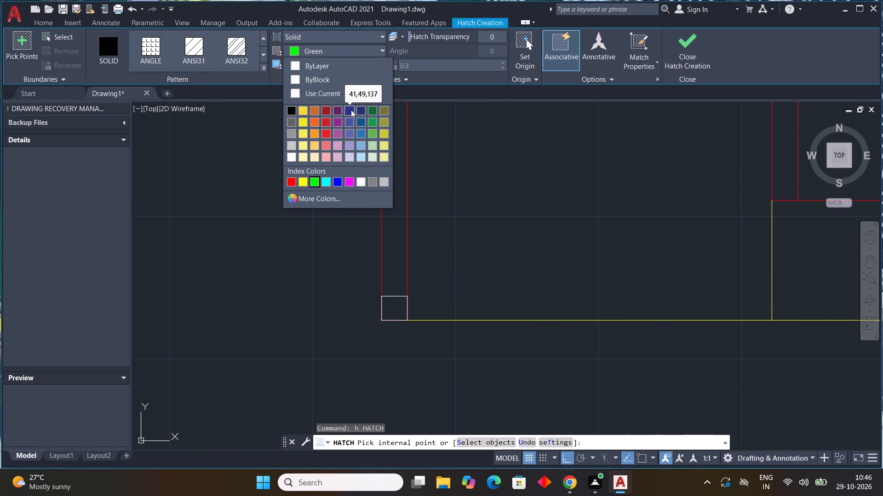
{"action": "left_click", "coordinate": [338, 181]}
{"action": "left_click", "coordinate": [392, 309]}
{"action": "scroll", "coordinate": [480, 252], "scroll_direction": "down", "scroll_amount": 4}
{"action": "middle_click_drag", "start_coordinate": [488, 248], "coordinate": [432, 259]}
{"action": "key", "text": "Escape"}
{"action": "key", "text": "Escape"}
{"action": "scroll", "coordinate": [386, 277], "scroll_direction": "up", "scroll_amount": 2}
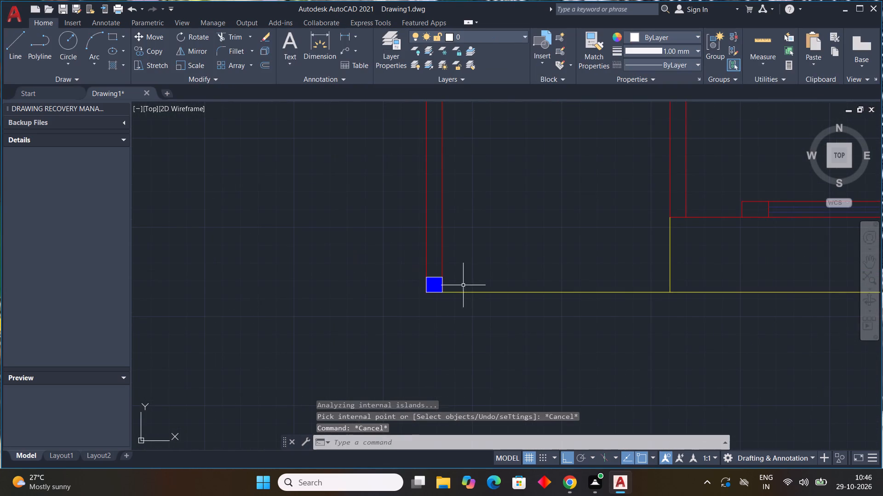
Change the corner square's solid hatch to the darkest blue-violet palette colour.
{"action": "left_click", "coordinate": [435, 284]}
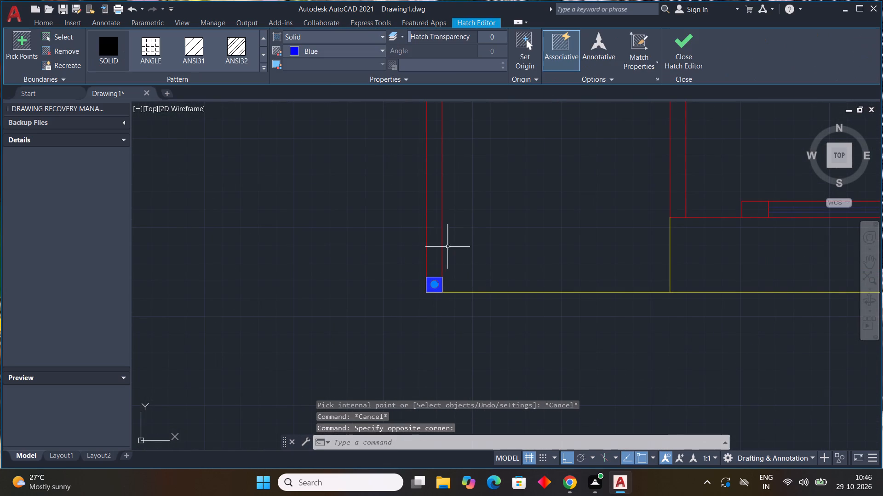
{"action": "left_click", "coordinate": [307, 49]}
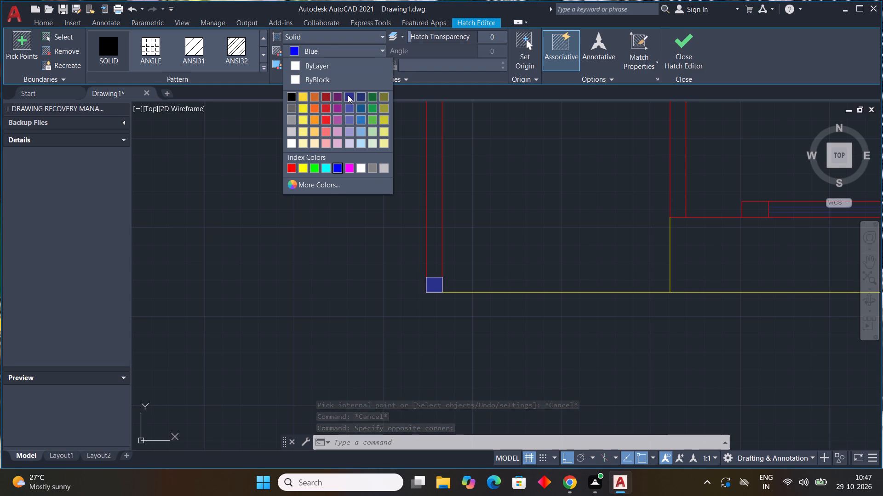
{"action": "left_click", "coordinate": [348, 95]}
{"action": "key", "text": "Escape"}
Change the corner square's outline to the same dark blue as its fill.
{"action": "scroll", "coordinate": [446, 316], "scroll_direction": "up", "scroll_amount": 3}
{"action": "left_click", "coordinate": [379, 218]}
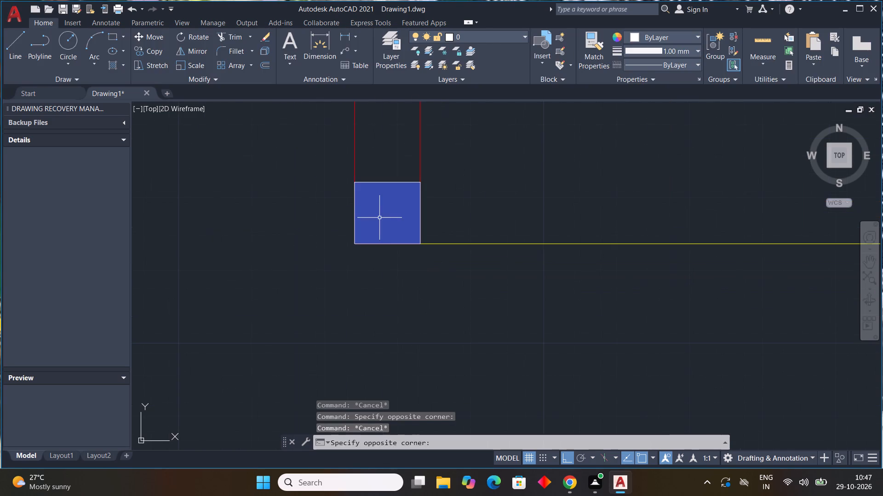
{"action": "key", "text": "Escape"}
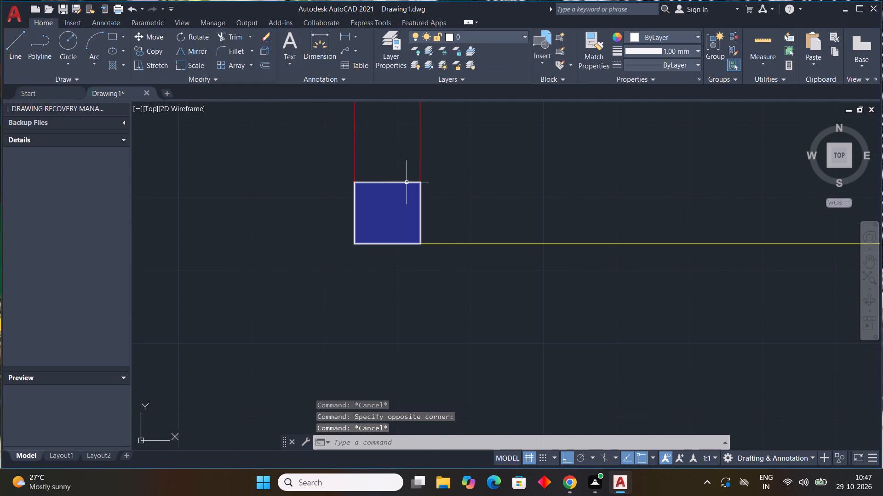
{"action": "left_click", "coordinate": [406, 182]}
{"action": "left_click", "coordinate": [654, 38]}
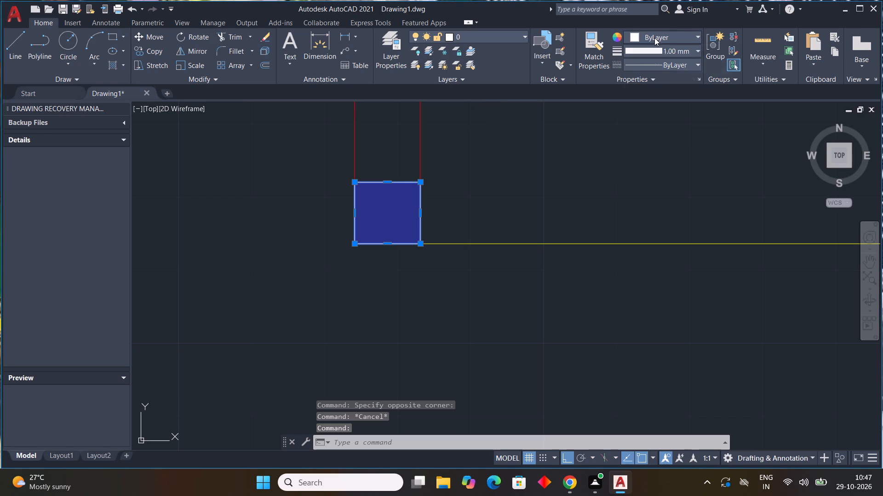
{"action": "left_click", "coordinate": [687, 83]}
{"action": "key", "text": "Escape"}
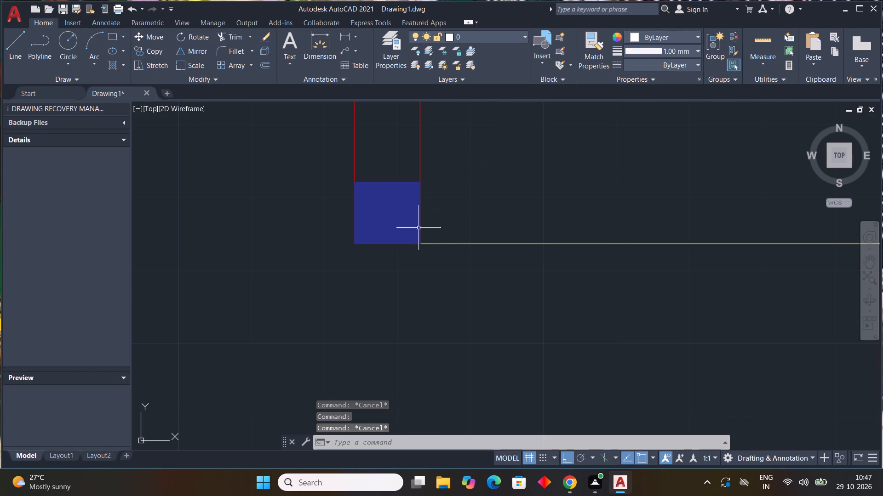
Copy the filled dark blue column from its lower-left corner to where the yellow vertical line meets the plan's bottom boundary line.
{"action": "left_click", "coordinate": [358, 245]}
{"action": "left_click", "coordinate": [365, 229]}
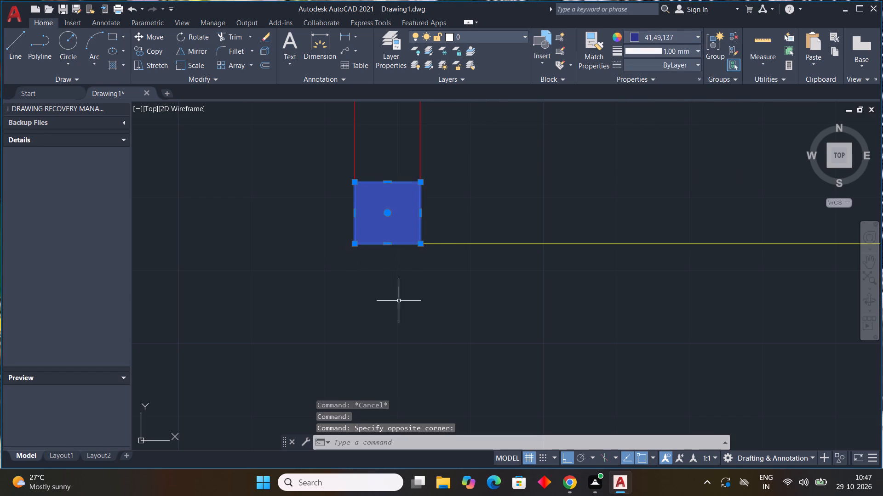
{"action": "key", "text": "c"}
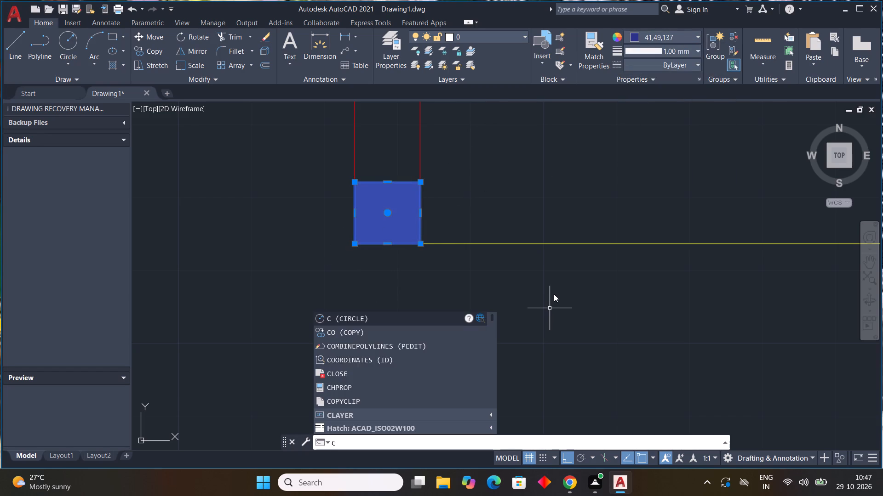
{"action": "key", "text": "o"}
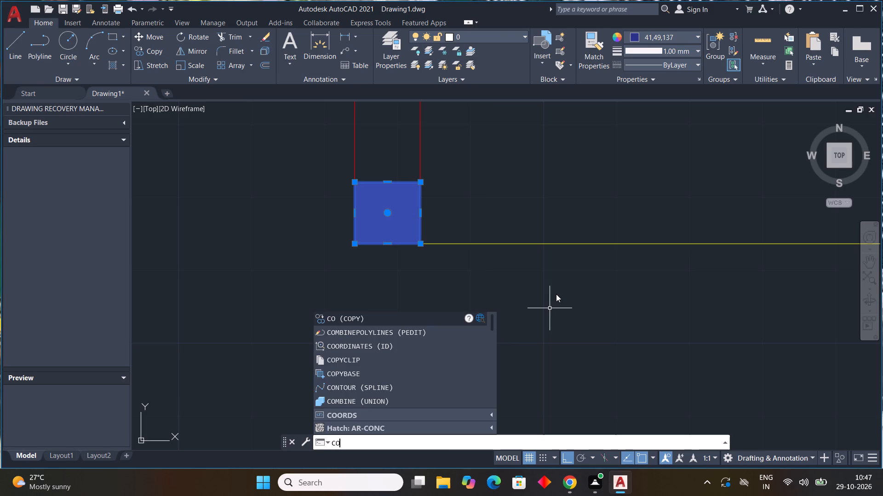
{"action": "key", "text": "space"}
{"action": "left_click", "coordinate": [355, 245]}
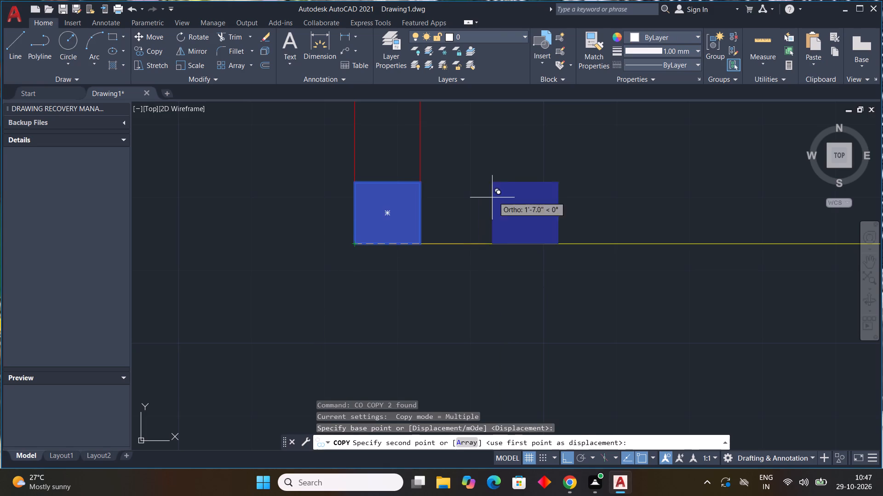
{"action": "middle_click_drag", "start_coordinate": [505, 185], "coordinate": [501, 187]}
{"action": "middle_click", "coordinate": [500, 187]}
{"action": "key", "text": "F8"}
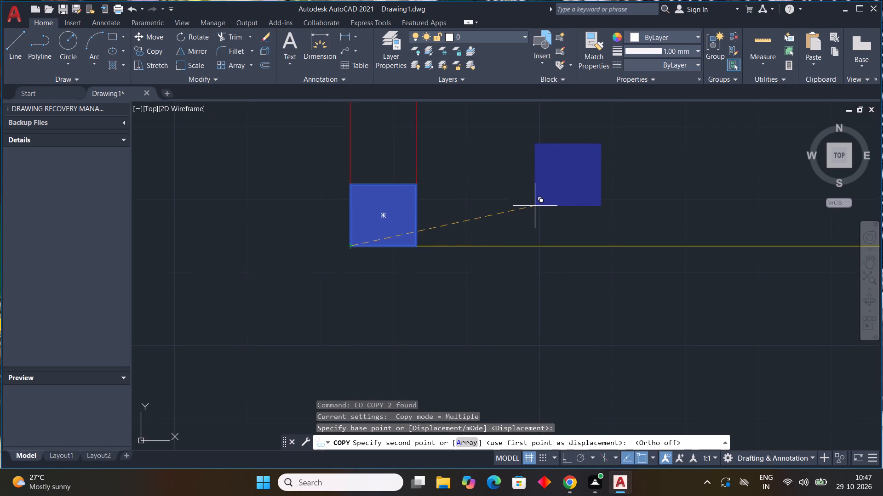
{"action": "middle_click_drag", "start_coordinate": [520, 211], "coordinate": [357, 222]}
{"action": "key", "text": "F8"}
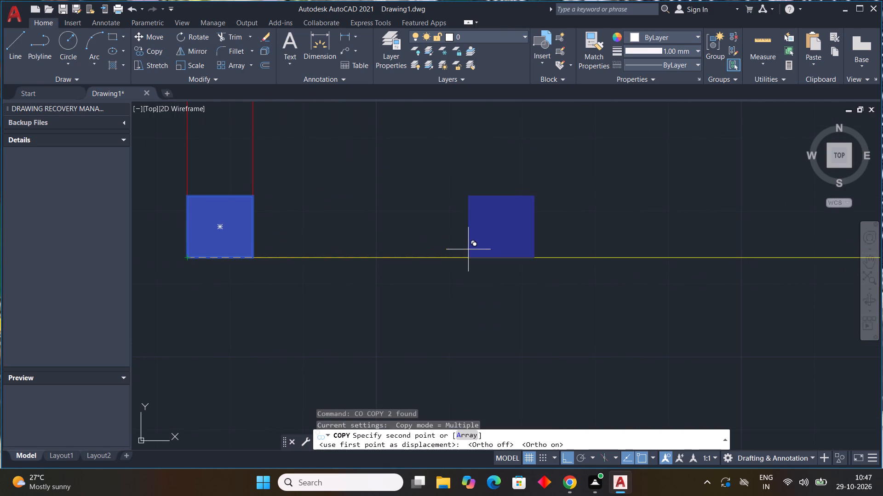
{"action": "middle_click_drag", "start_coordinate": [460, 250], "coordinate": [86, 253]}
{"action": "scroll", "coordinate": [631, 237], "scroll_direction": "down", "scroll_amount": 1}
{"action": "middle_click_drag", "start_coordinate": [616, 237], "coordinate": [278, 237]}
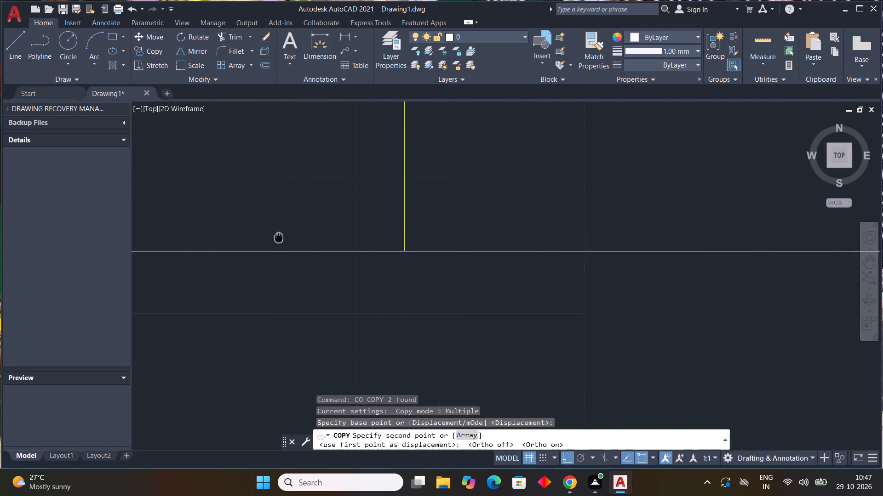
{"action": "middle_click_drag", "start_coordinate": [278, 237], "coordinate": [264, 237]}
{"action": "middle_click", "coordinate": [264, 237]}
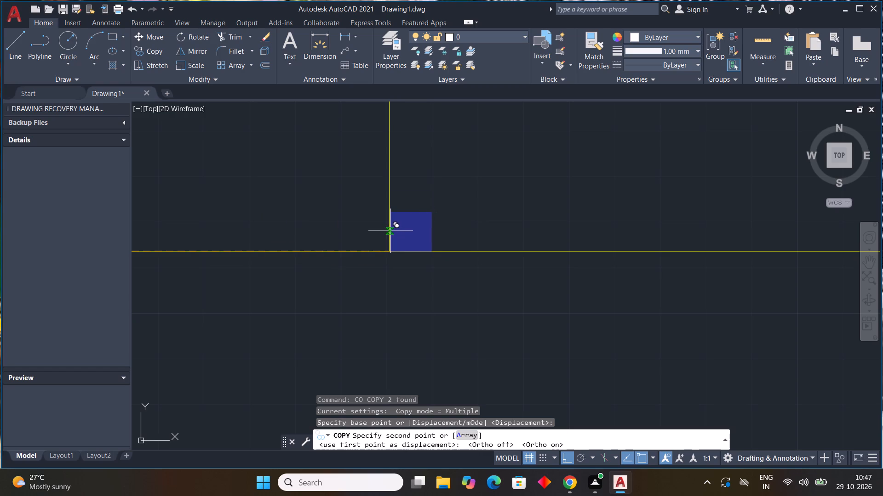
{"action": "left_click", "coordinate": [389, 231]}
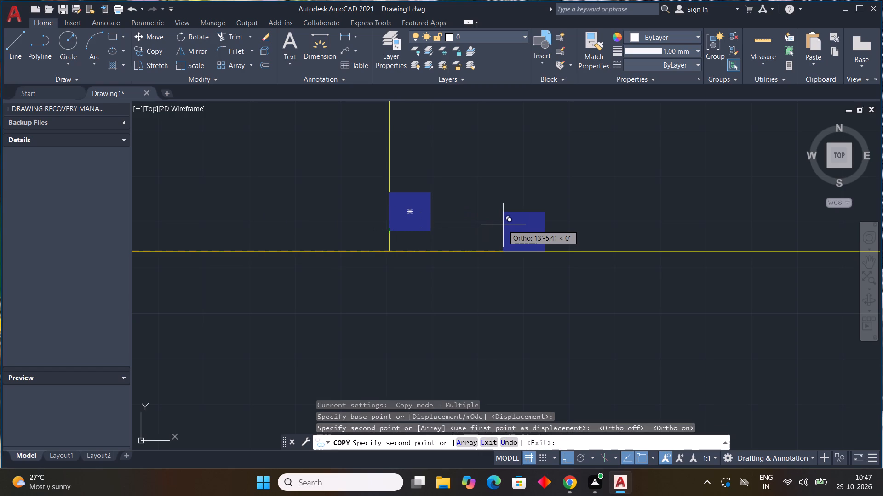
{"action": "key", "text": "ctrl+z"}
{"action": "scroll", "coordinate": [489, 240], "scroll_direction": "up", "scroll_amount": 2}
{"action": "middle_click_drag", "start_coordinate": [529, 236], "coordinate": [380, 254]}
{"action": "scroll", "coordinate": [524, 236], "scroll_direction": "down", "scroll_amount": 2}
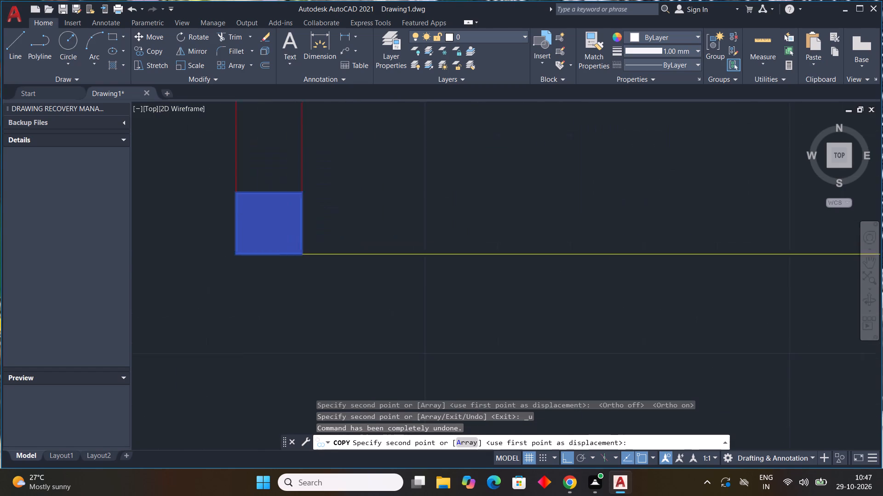
{"action": "middle_click_drag", "start_coordinate": [380, 254], "coordinate": [195, 271]}
{"action": "scroll", "coordinate": [380, 254], "scroll_direction": "down", "scroll_amount": 2}
{"action": "scroll", "coordinate": [505, 260], "scroll_direction": "up", "scroll_amount": 2}
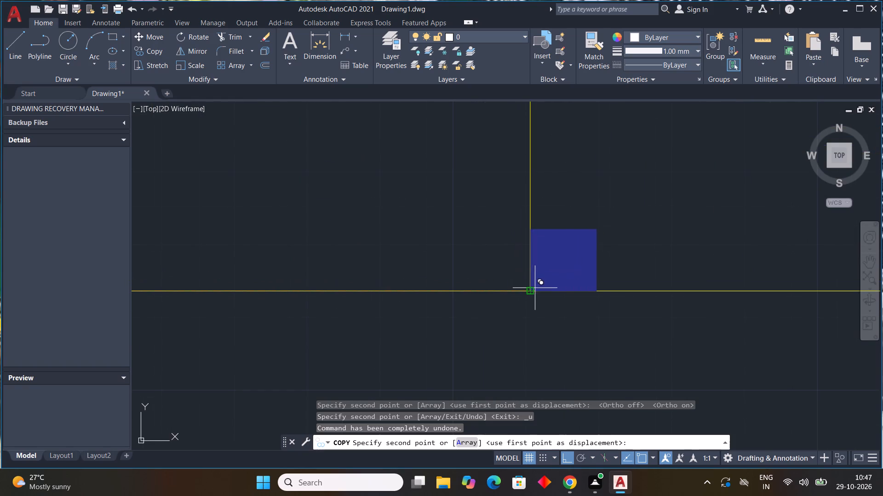
{"action": "left_click", "coordinate": [529, 289]}
Place another copy of the column at the lower-right corner of the plan's outer wall, aligned with the wall thickness.
{"action": "scroll", "coordinate": [644, 233], "scroll_direction": "down", "scroll_amount": 3}
{"action": "middle_click_drag", "start_coordinate": [599, 232], "coordinate": [229, 239]}
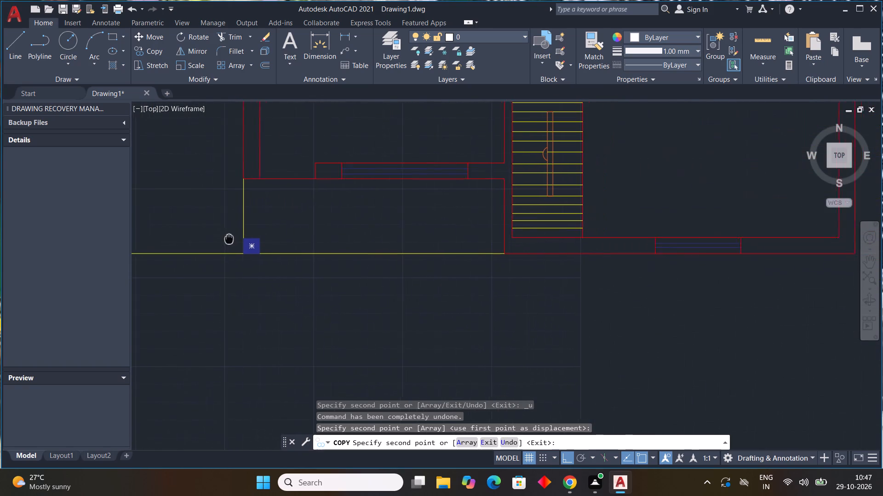
{"action": "middle_click_drag", "start_coordinate": [229, 239], "coordinate": [223, 239]}
{"action": "middle_click_drag", "start_coordinate": [521, 239], "coordinate": [160, 247]}
{"action": "scroll", "coordinate": [488, 262], "scroll_direction": "up", "scroll_amount": 2}
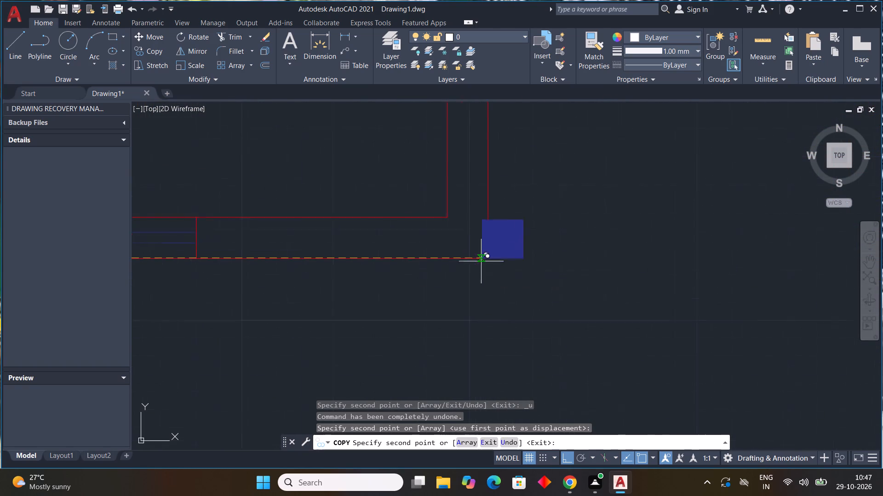
{"action": "scroll", "coordinate": [481, 261], "scroll_direction": "up", "scroll_amount": 1}
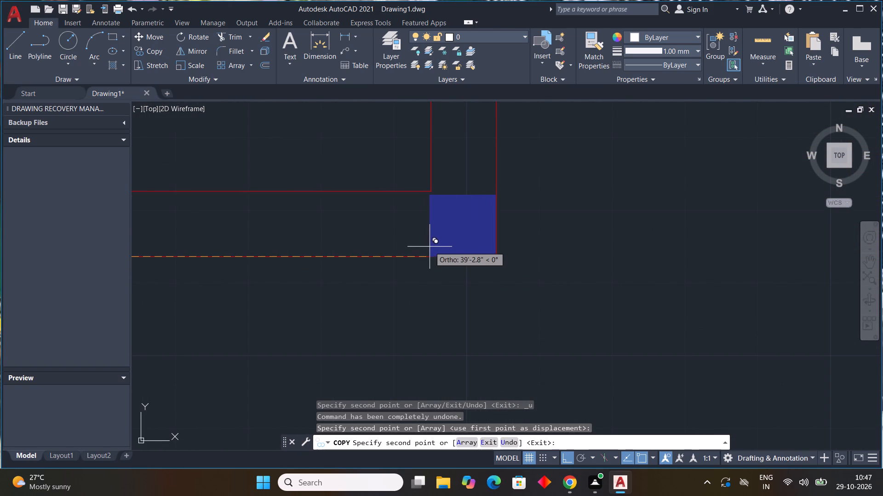
{"action": "left_click", "coordinate": [430, 247]}
Turn Ortho off and place a column copy at the upper-right corner of the outer wall, aligned with the right wall.
{"action": "scroll", "coordinate": [617, 298], "scroll_direction": "down", "scroll_amount": 4}
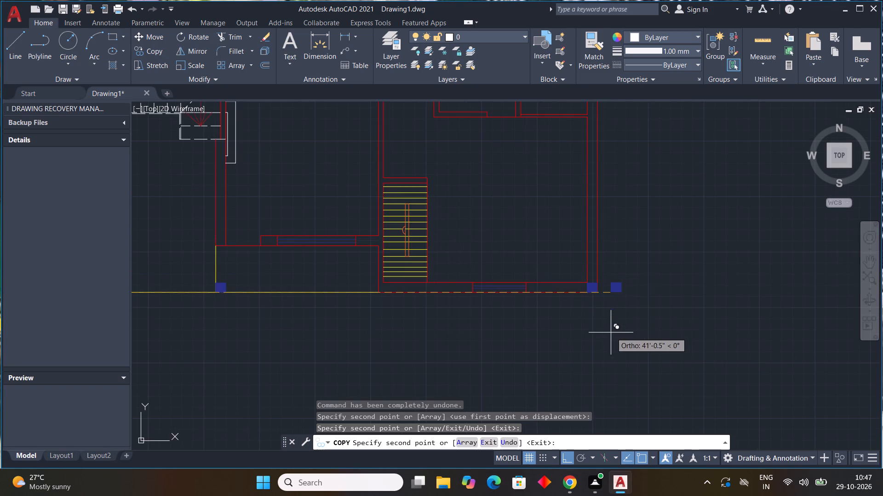
{"action": "scroll", "coordinate": [610, 333], "scroll_direction": "down", "scroll_amount": 2}
{"action": "middle_click", "coordinate": [607, 343]}
{"action": "middle_click_drag", "start_coordinate": [606, 346], "coordinate": [610, 340]}
{"action": "key", "text": "F8"}
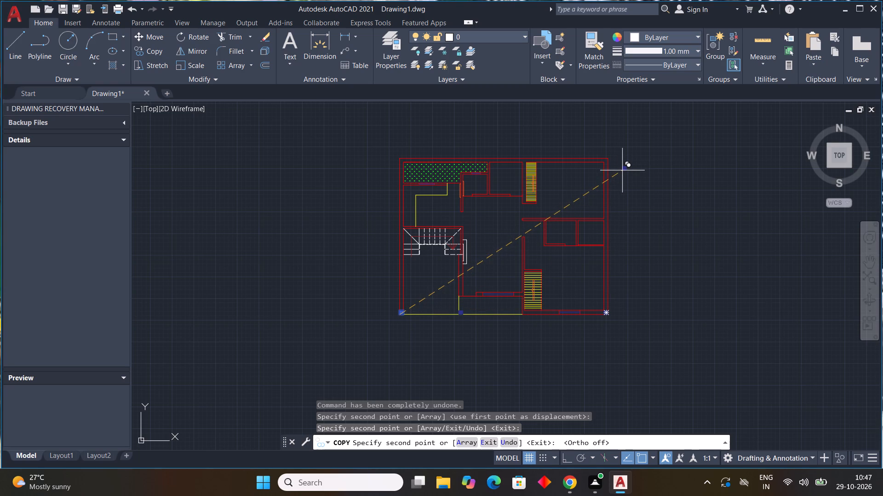
{"action": "middle_click_drag", "start_coordinate": [617, 174], "coordinate": [545, 261]}
{"action": "middle_click", "coordinate": [545, 261]}
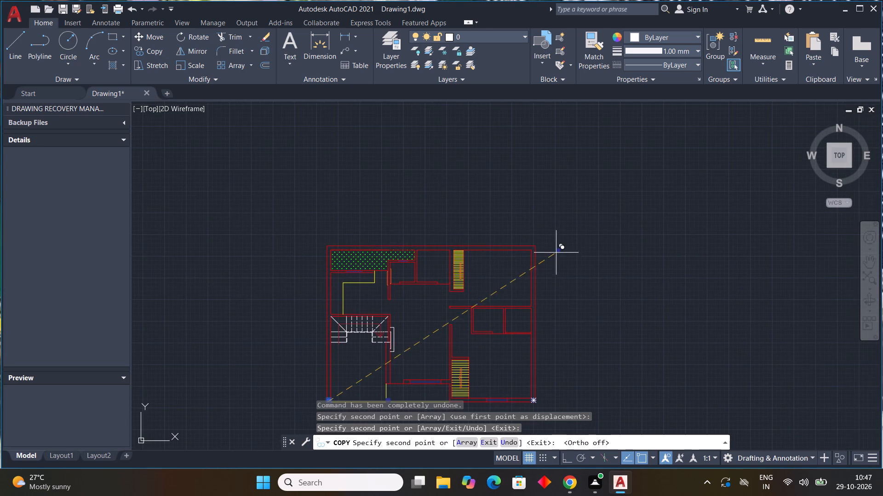
{"action": "scroll", "coordinate": [549, 251], "scroll_direction": "up", "scroll_amount": 4}
{"action": "scroll", "coordinate": [466, 244], "scroll_direction": "up", "scroll_amount": 3}
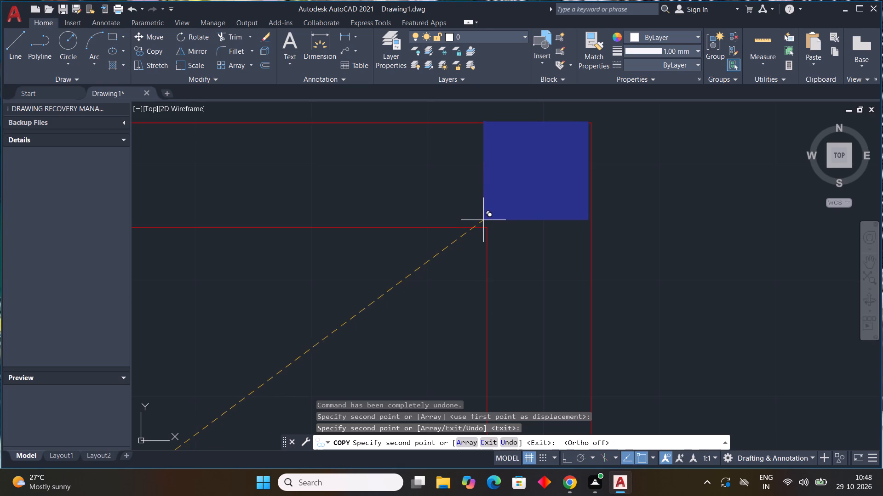
{"action": "scroll", "coordinate": [485, 220], "scroll_direction": "up", "scroll_amount": 2}
{"action": "middle_click_drag", "start_coordinate": [483, 228], "coordinate": [441, 269]}
{"action": "middle_click", "coordinate": [441, 270]}
{"action": "scroll", "coordinate": [440, 271], "scroll_direction": "down", "scroll_amount": 1}
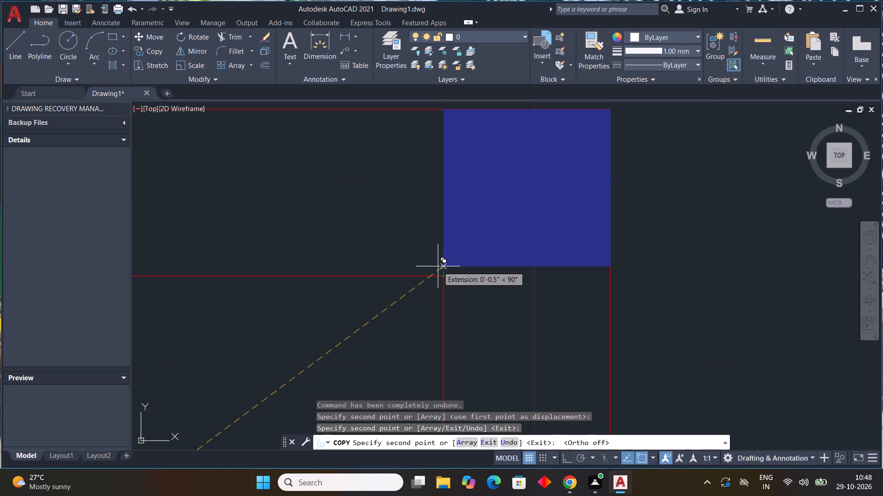
{"action": "middle_click_drag", "start_coordinate": [435, 267], "coordinate": [415, 277]}
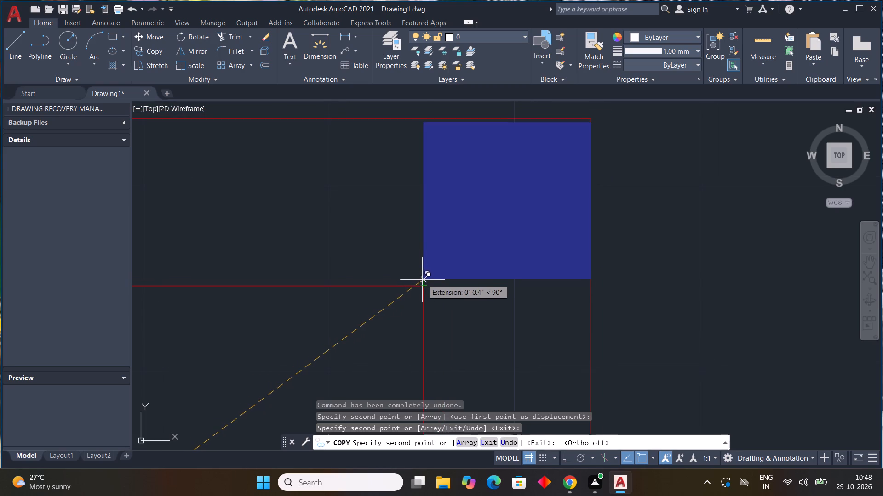
{"action": "left_click", "coordinate": [422, 282]}
Place a column copy in the top outer wall, above the interior wall beside the upper yellow-striped unit.
{"action": "scroll", "coordinate": [593, 276], "scroll_direction": "down", "scroll_amount": 4}
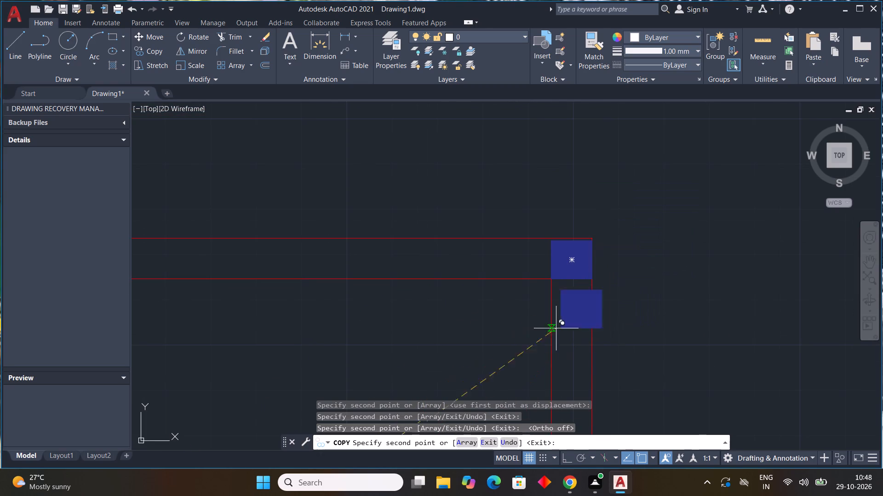
{"action": "middle_click_drag", "start_coordinate": [401, 274], "coordinate": [630, 248]}
{"action": "scroll", "coordinate": [446, 274], "scroll_direction": "down", "scroll_amount": 2}
{"action": "middle_click_drag", "start_coordinate": [439, 260], "coordinate": [563, 253]}
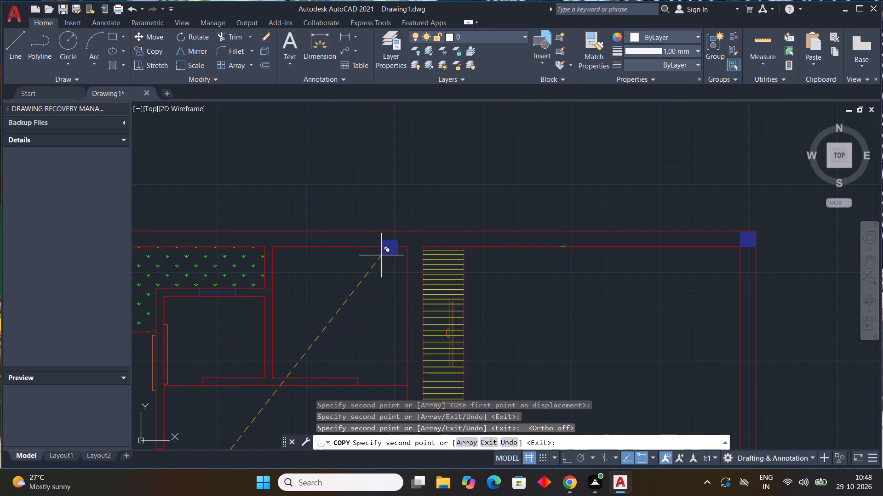
{"action": "scroll", "coordinate": [373, 255], "scroll_direction": "up", "scroll_amount": 2}
{"action": "left_click", "coordinate": [459, 231]}
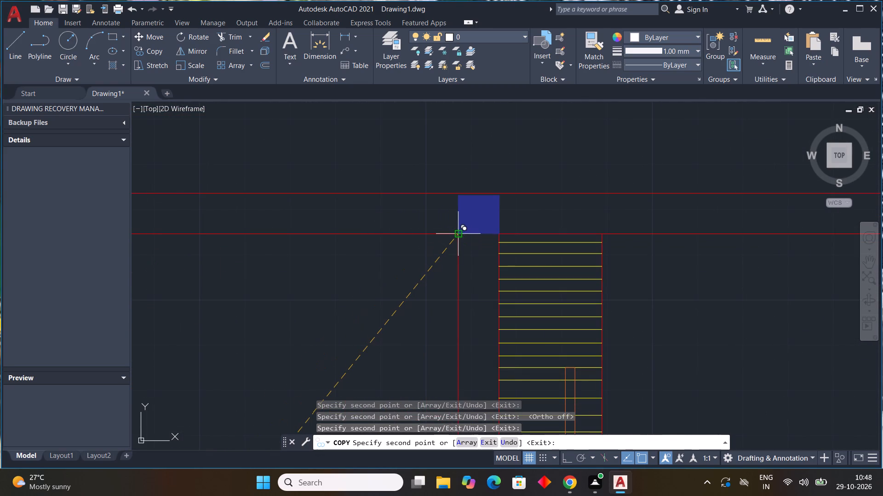
Place a column copy in the top outer wall above the grass strip, aligned with the interior wall below, and end copying.
{"action": "scroll", "coordinate": [323, 266], "scroll_direction": "down", "scroll_amount": 2}
{"action": "middle_click_drag", "start_coordinate": [323, 265], "coordinate": [525, 241]}
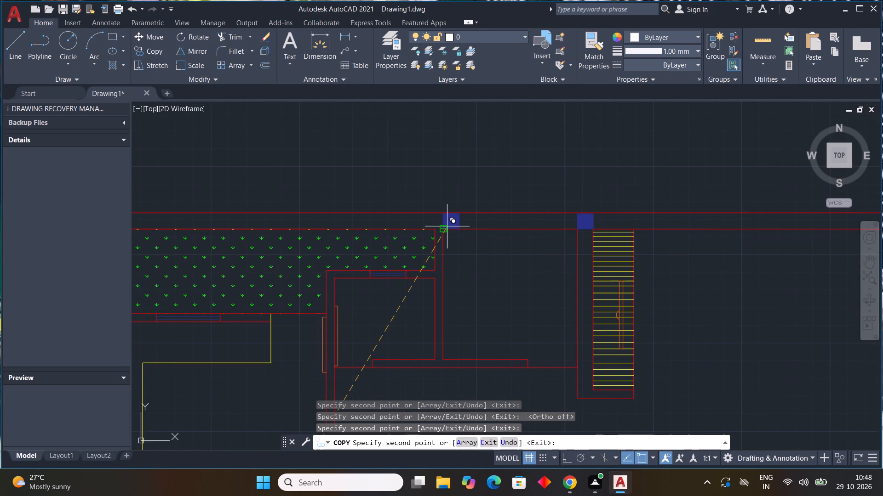
{"action": "middle_click_drag", "start_coordinate": [337, 232], "coordinate": [397, 223]}
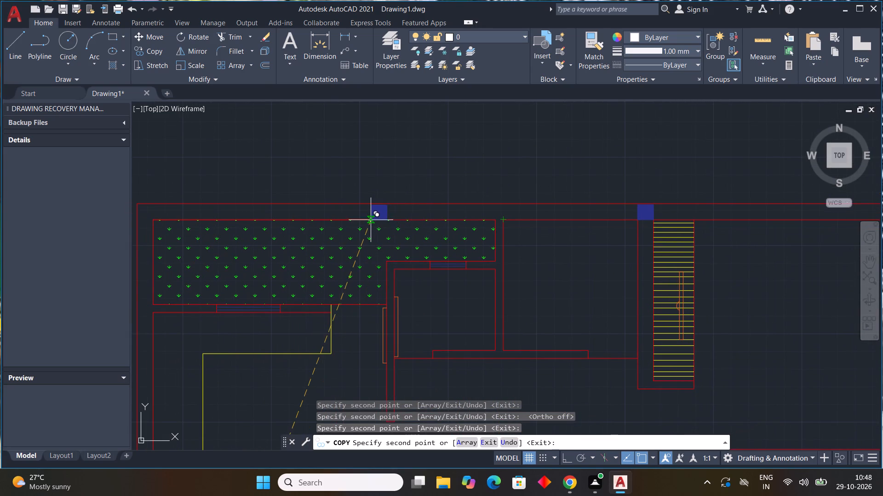
{"action": "scroll", "coordinate": [371, 217], "scroll_direction": "up", "scroll_amount": 3}
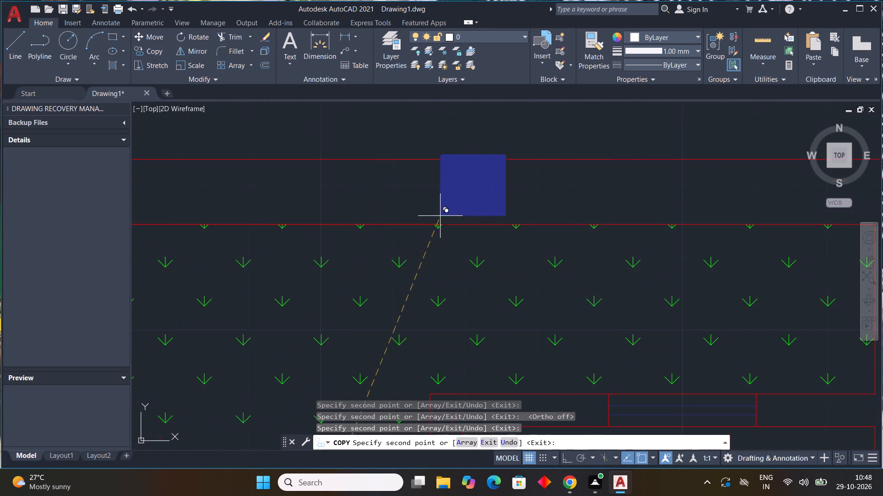
{"action": "scroll", "coordinate": [435, 215], "scroll_direction": "down", "scroll_amount": 3}
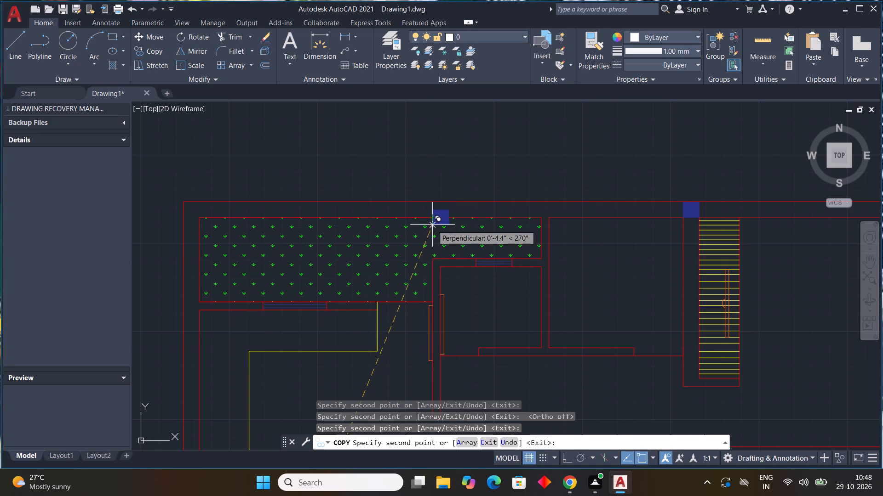
{"action": "left_click", "coordinate": [428, 218]}
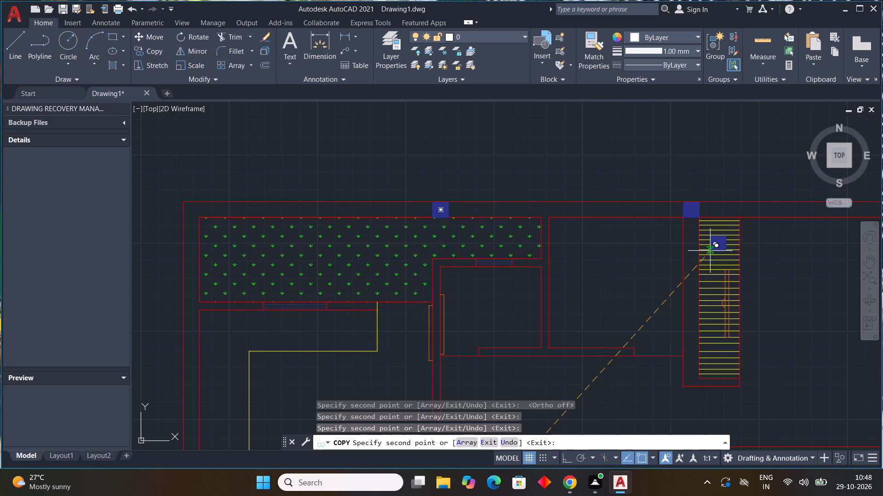
{"action": "key", "text": "Escape"}
Move the column above the grass strip slightly upward within the thickness of the top outer wall.
{"action": "scroll", "coordinate": [429, 231], "scroll_direction": "up", "scroll_amount": 3}
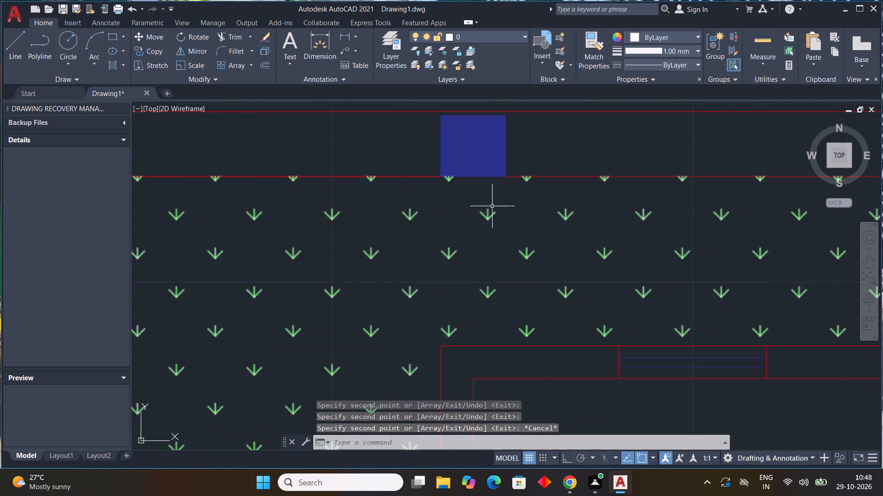
{"action": "left_click", "coordinate": [518, 138]}
{"action": "left_click", "coordinate": [387, 169]}
{"action": "key", "text": "m"}
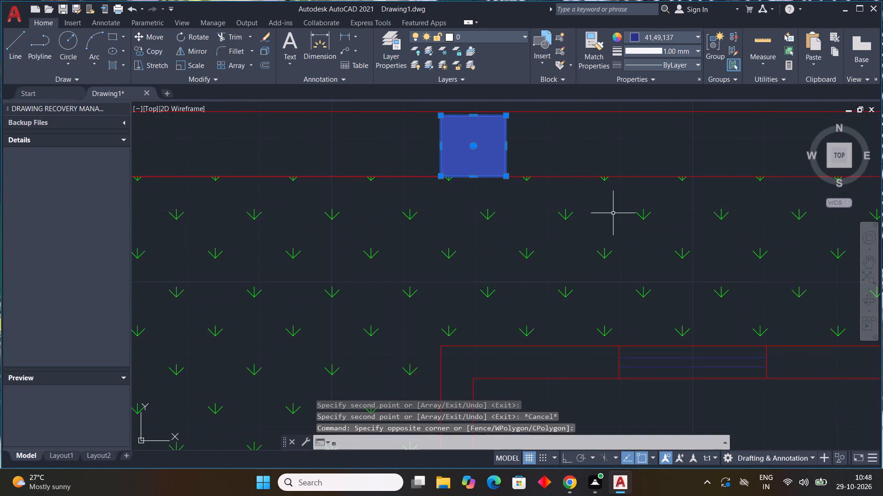
{"action": "key", "text": "space"}
{"action": "left_click", "coordinate": [442, 177]}
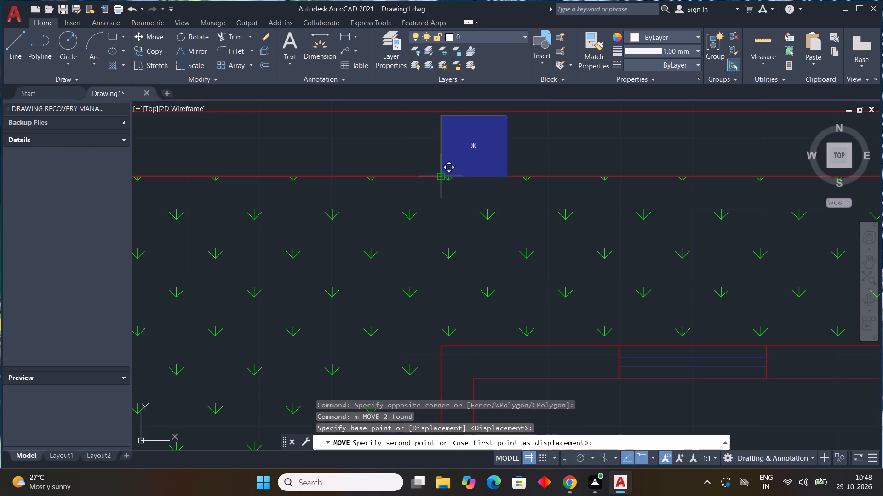
{"action": "scroll", "coordinate": [441, 170], "scroll_direction": "up", "scroll_amount": 3}
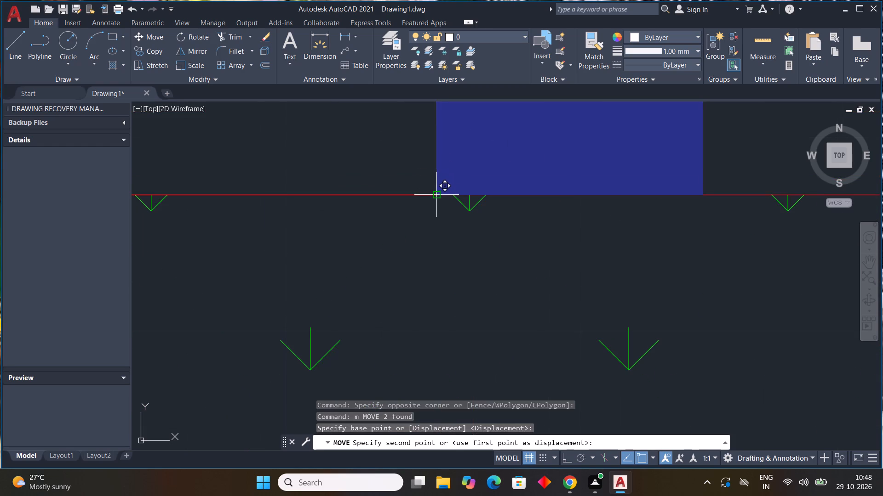
{"action": "left_click", "coordinate": [435, 187]}
{"action": "scroll", "coordinate": [500, 219], "scroll_direction": "down", "scroll_amount": 3}
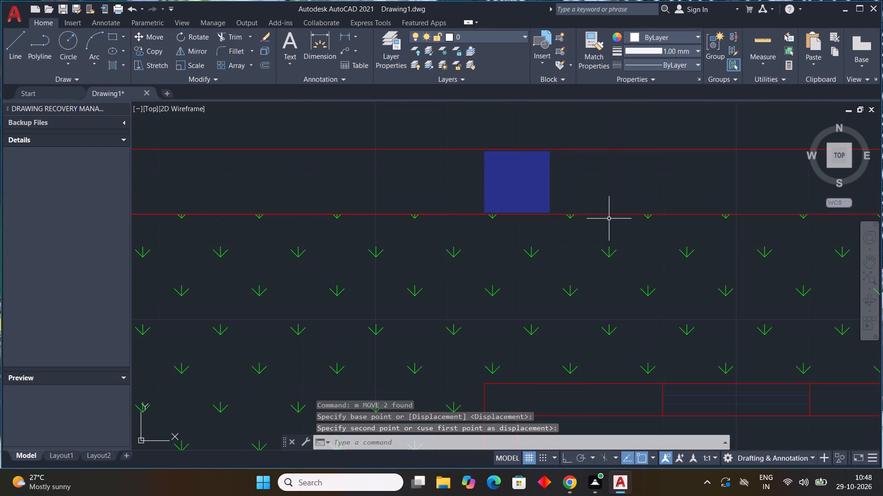
{"action": "key", "text": "Escape"}
Examine how the column beside the upper yellow-striped unit fits within the top outer wall.
{"action": "scroll", "coordinate": [585, 201], "scroll_direction": "down", "scroll_amount": 4}
{"action": "middle_click_drag", "start_coordinate": [651, 228], "coordinate": [443, 265]}
{"action": "scroll", "coordinate": [536, 239], "scroll_direction": "up", "scroll_amount": 4}
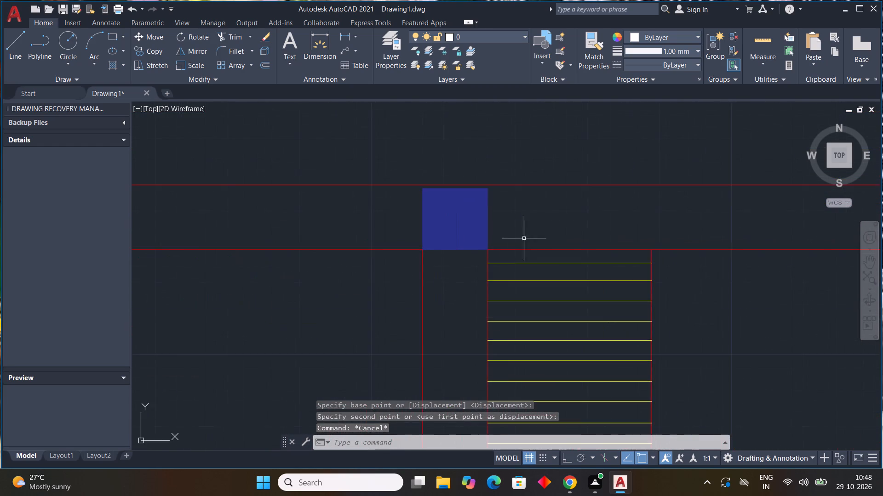
{"action": "scroll", "coordinate": [511, 238], "scroll_direction": "up", "scroll_amount": 3}
{"action": "scroll", "coordinate": [499, 232], "scroll_direction": "down", "scroll_amount": 2}
{"action": "middle_click_drag", "start_coordinate": [509, 230], "coordinate": [522, 225]}
{"action": "scroll", "coordinate": [522, 223], "scroll_direction": "down", "scroll_amount": 4}
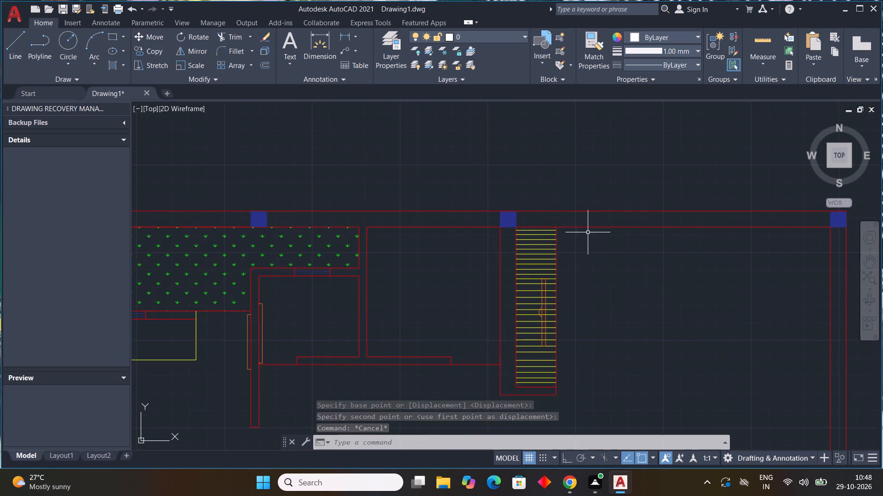
Insert the Toilet - top block from House Designer.dwg in DesignCenter, at scale 1, outside the plan's right outer wall.
{"action": "scroll", "coordinate": [679, 221], "scroll_direction": "down", "scroll_amount": 2}
{"action": "key", "text": "Escape"}
{"action": "key", "text": "Escape"}
{"action": "key", "text": "Escape"}
{"action": "key", "text": "Escape"}
{"action": "key", "text": "Escape"}
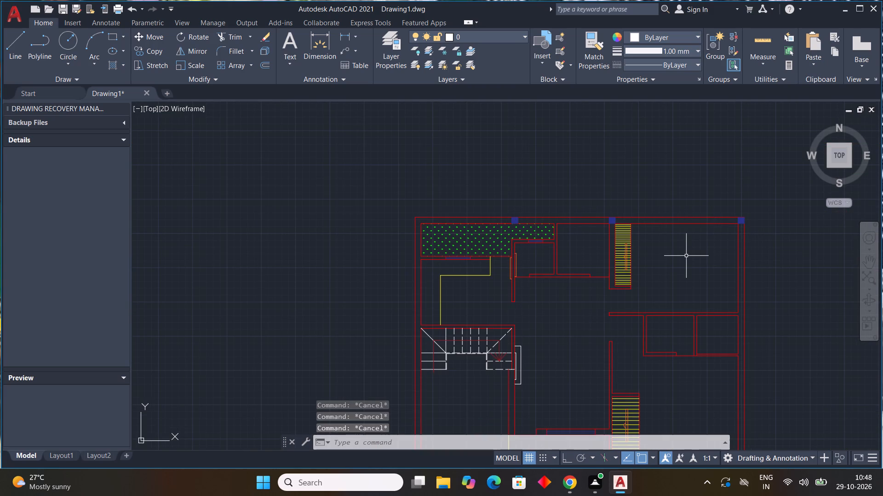
{"action": "middle_click_drag", "start_coordinate": [585, 303], "coordinate": [550, 246]}
{"action": "middle_click_drag", "start_coordinate": [548, 245], "coordinate": [541, 243]}
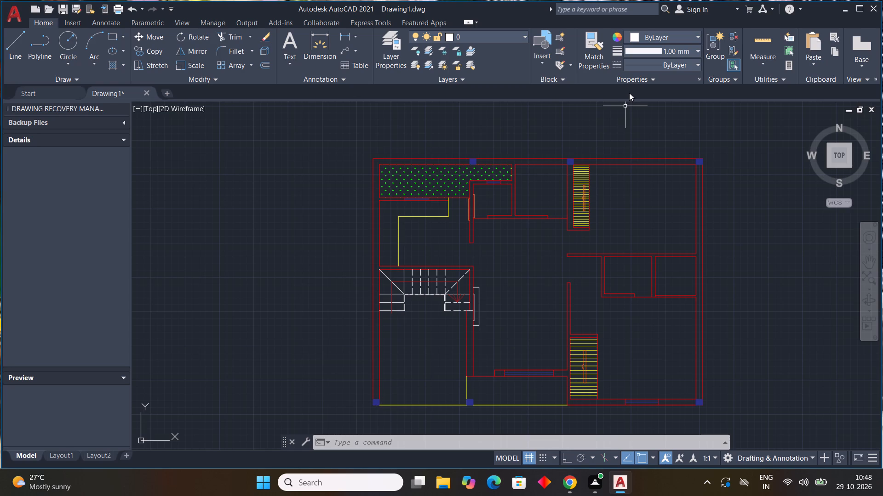
{"action": "key", "text": "ctrl+2"}
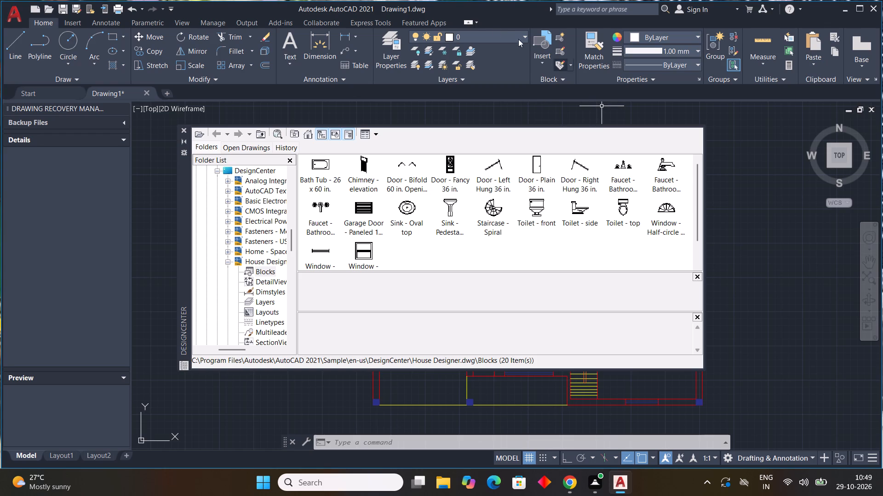
{"action": "scroll", "coordinate": [462, 27], "scroll_direction": "down", "scroll_amount": 1}
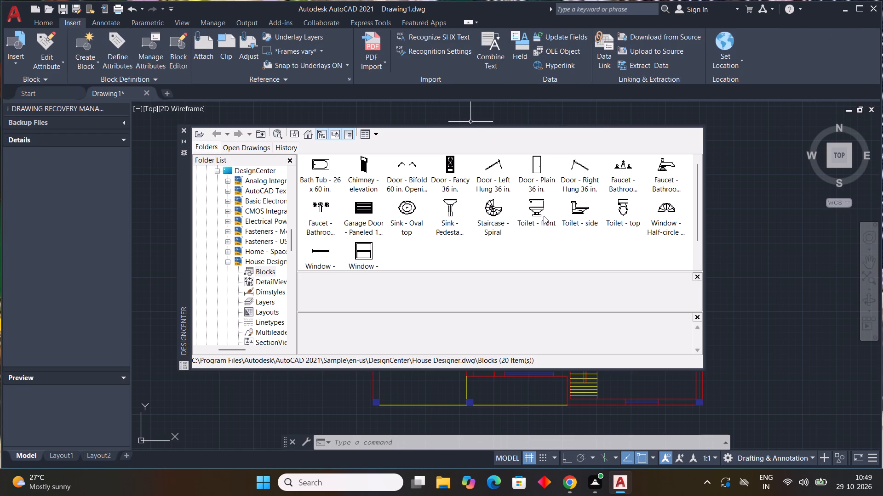
{"action": "left_click", "coordinate": [626, 209]}
{"action": "left_click", "coordinate": [623, 207]}
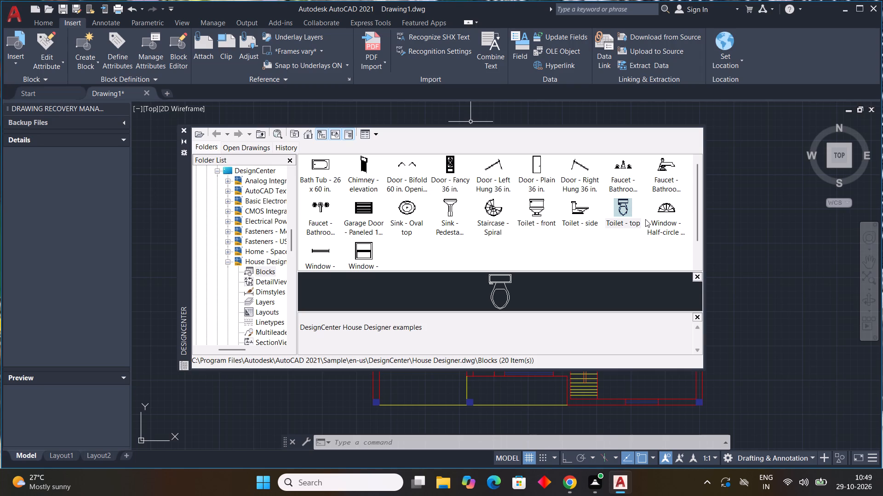
{"action": "left_click", "coordinate": [622, 208]}
{"action": "left_click", "coordinate": [622, 204]}
{"action": "double_click", "coordinate": [625, 208]}
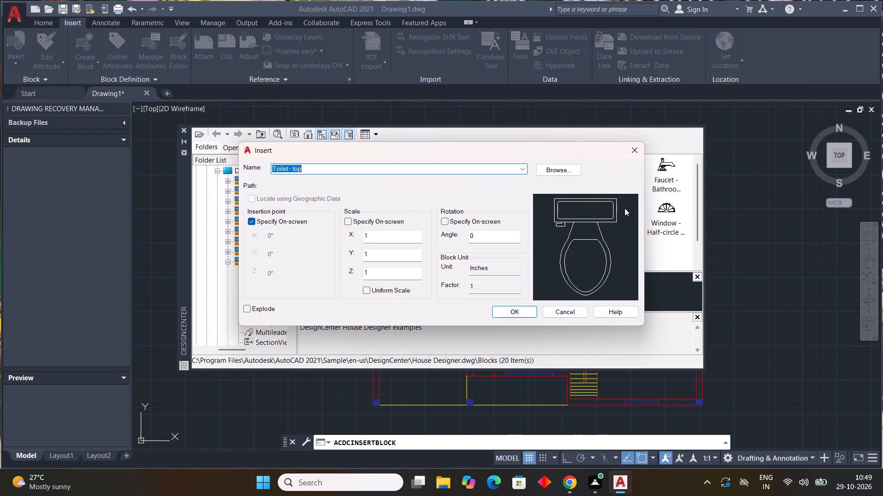
{"action": "left_click", "coordinate": [511, 307]}
{"action": "left_click", "coordinate": [752, 281]}
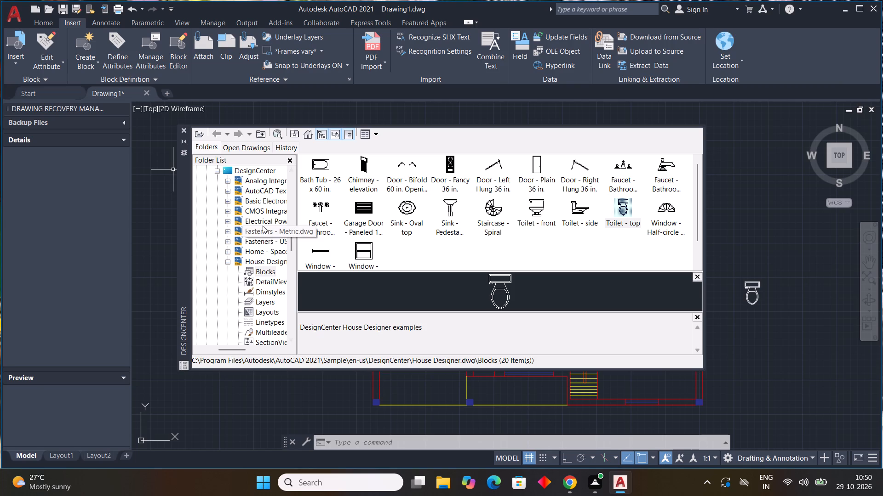
Insert the Bed - Queen block from Home - Space Planner.dwg outside the plan, above the toilet block.
{"action": "left_click", "coordinate": [252, 251]}
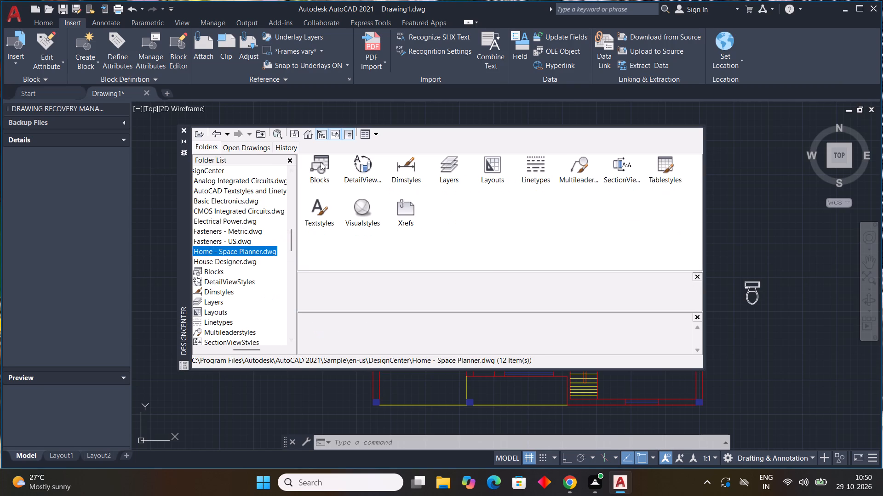
{"action": "double_click", "coordinate": [321, 162]}
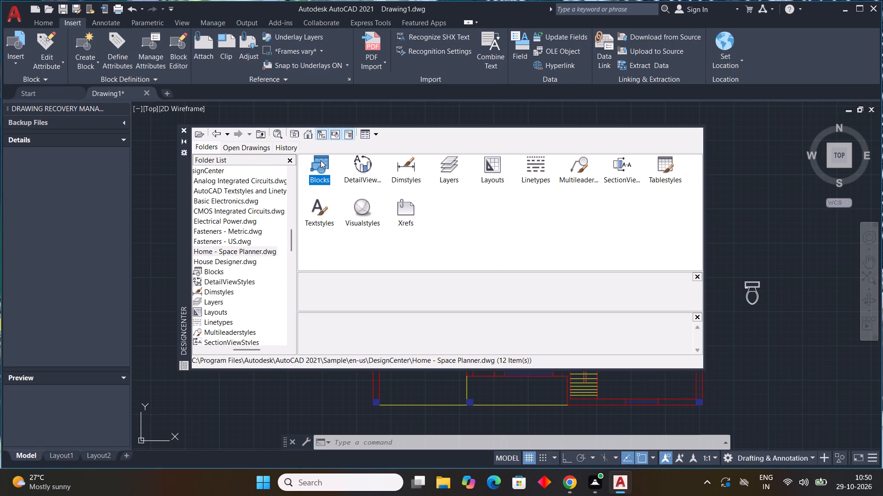
{"action": "double_click", "coordinate": [324, 168]}
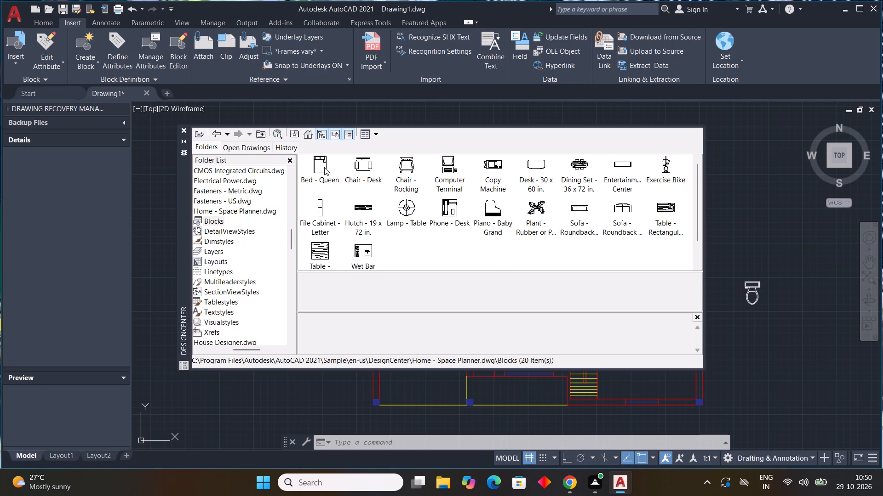
{"action": "double_click", "coordinate": [315, 165]}
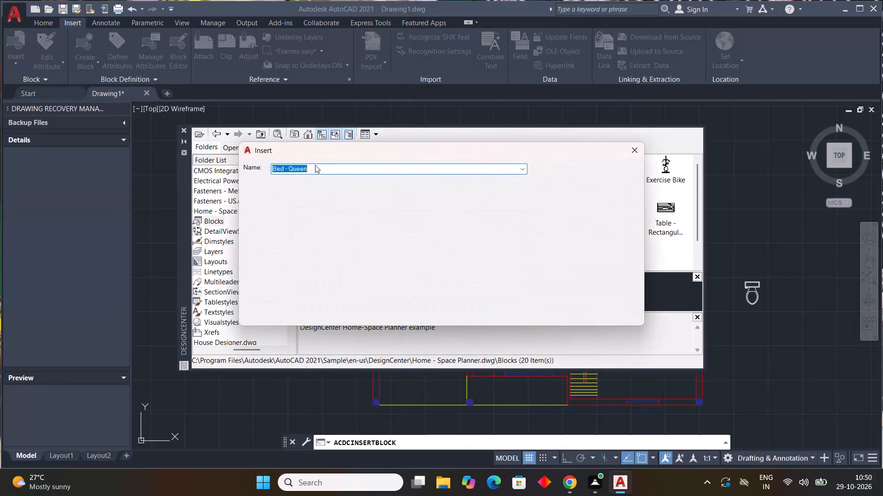
{"action": "left_click", "coordinate": [508, 314]}
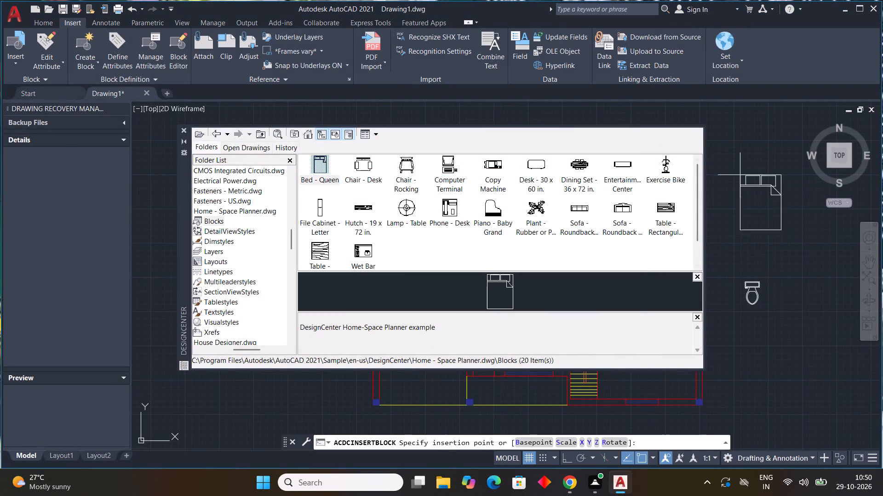
{"action": "left_click", "coordinate": [734, 150]}
Insert the Sofa - Roundback 7 ft block at scale 1 outside the plan, below the toilet block.
{"action": "left_click", "coordinate": [580, 207]}
{"action": "left_click", "coordinate": [580, 210]}
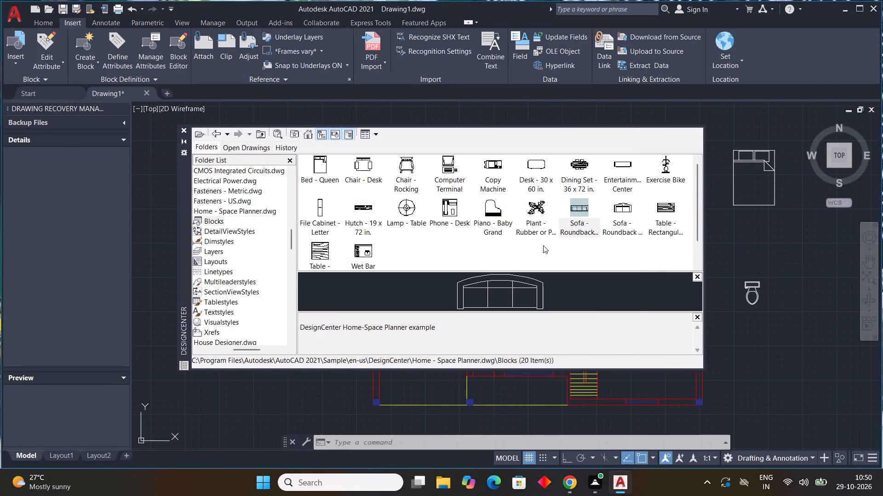
{"action": "double_click", "coordinate": [576, 204]}
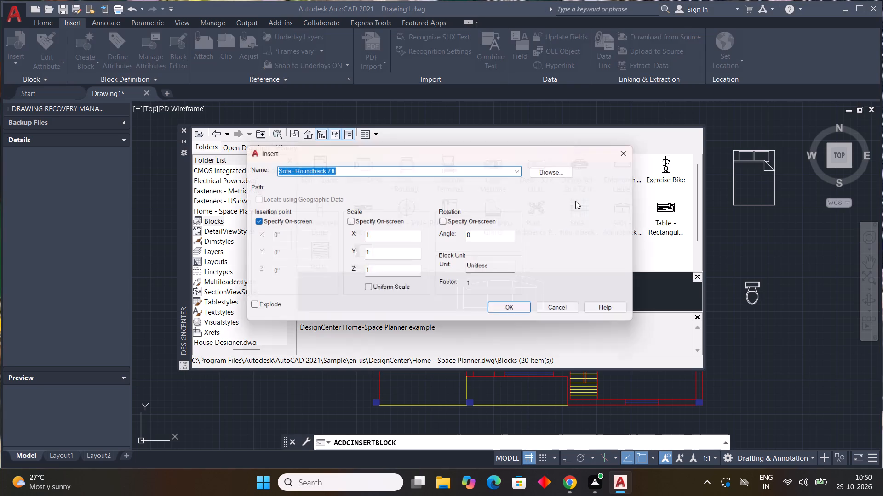
{"action": "left_click", "coordinate": [506, 309]}
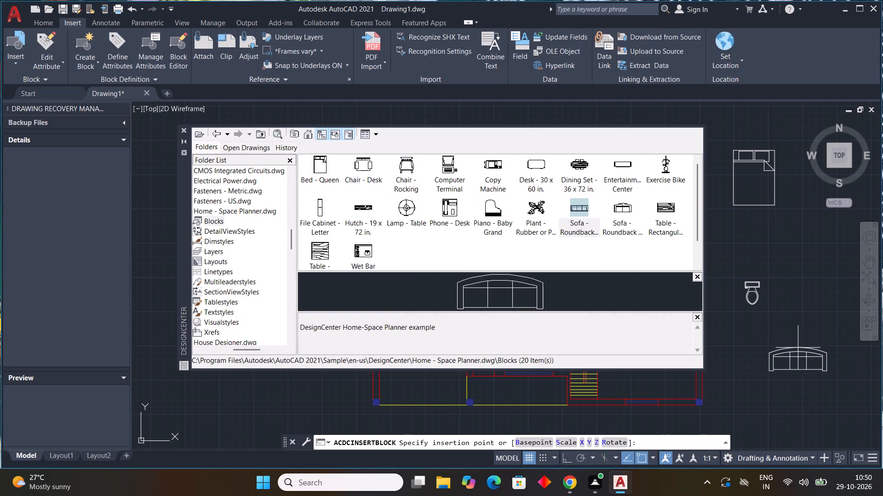
{"action": "left_click", "coordinate": [800, 346]}
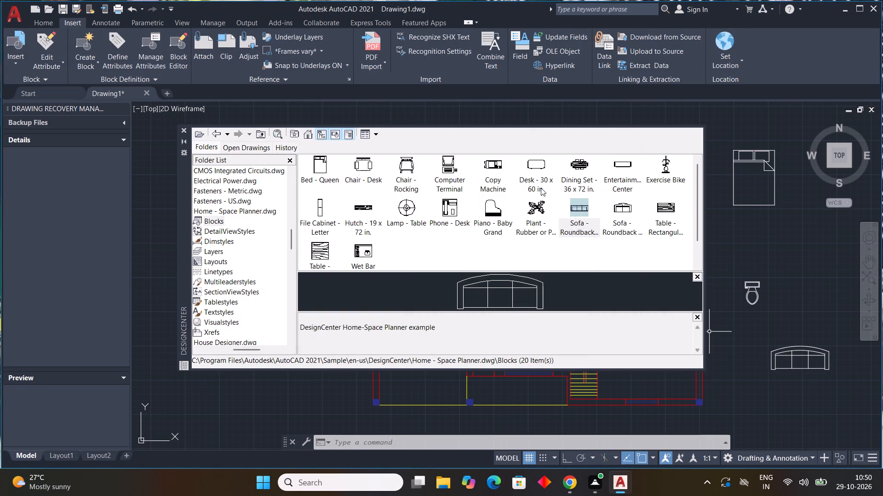
Insert the Desk - 30 x 60 in. block at scale 1 outside the plan, below the sofa.
{"action": "double_click", "coordinate": [530, 164]}
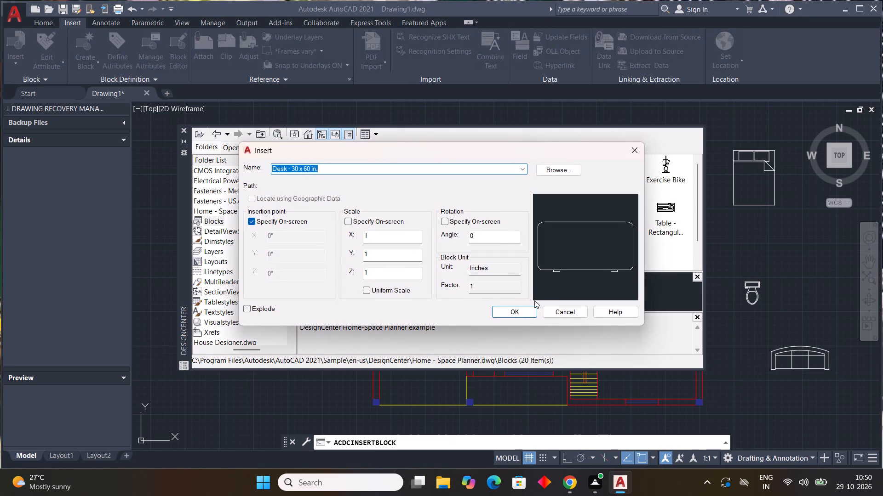
{"action": "left_click", "coordinate": [520, 308]}
{"action": "left_click", "coordinate": [787, 407]}
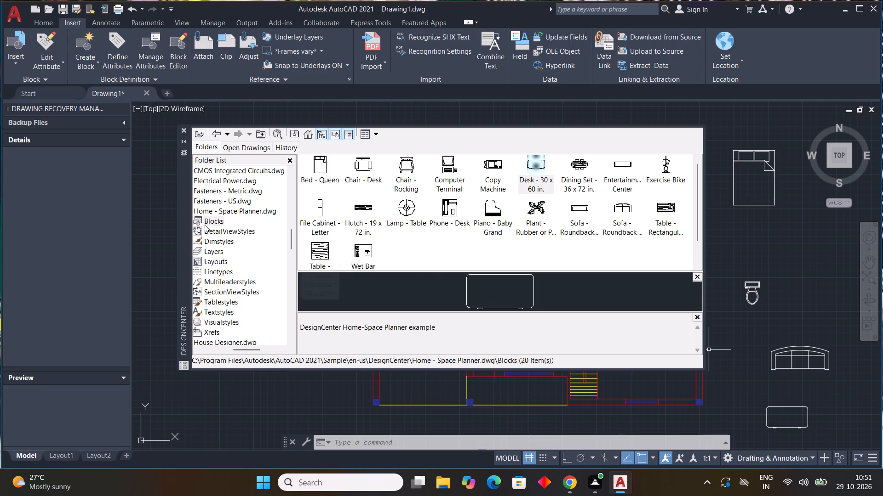
Insert the Range-Oven - 30 in top block from Kitchens.dwg outside the plan, between the bed and the toilet.
{"action": "middle_click_drag", "start_coordinate": [242, 235], "coordinate": [333, 253]}
{"action": "scroll", "coordinate": [249, 250], "scroll_direction": "down", "scroll_amount": 4}
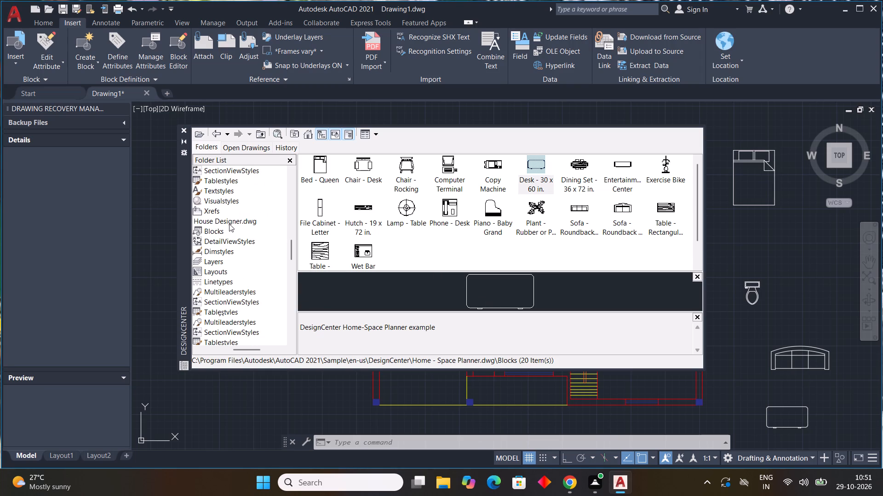
{"action": "scroll", "coordinate": [228, 224], "scroll_direction": "down", "scroll_amount": 4}
{"action": "left_click", "coordinate": [224, 252]}
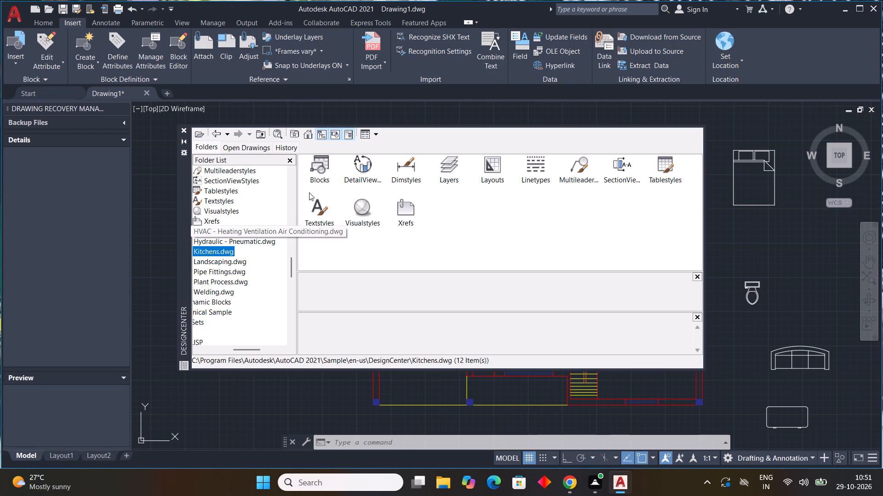
{"action": "double_click", "coordinate": [312, 168]}
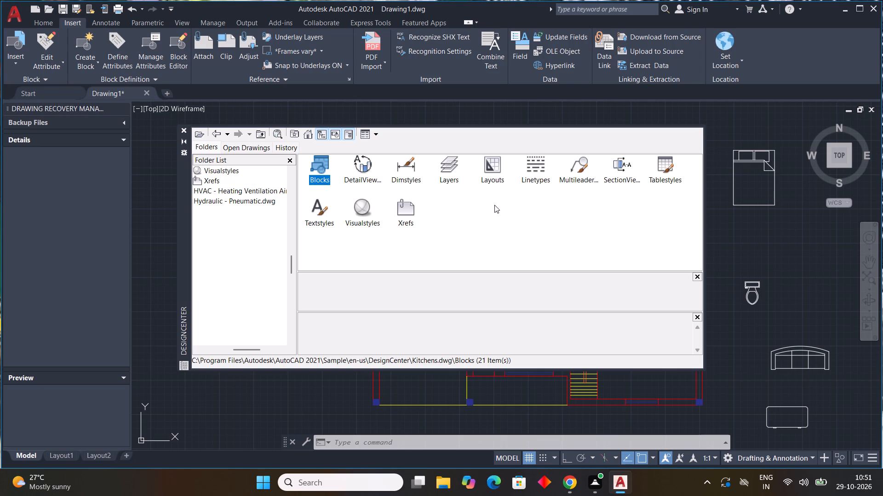
{"action": "double_click", "coordinate": [495, 206]}
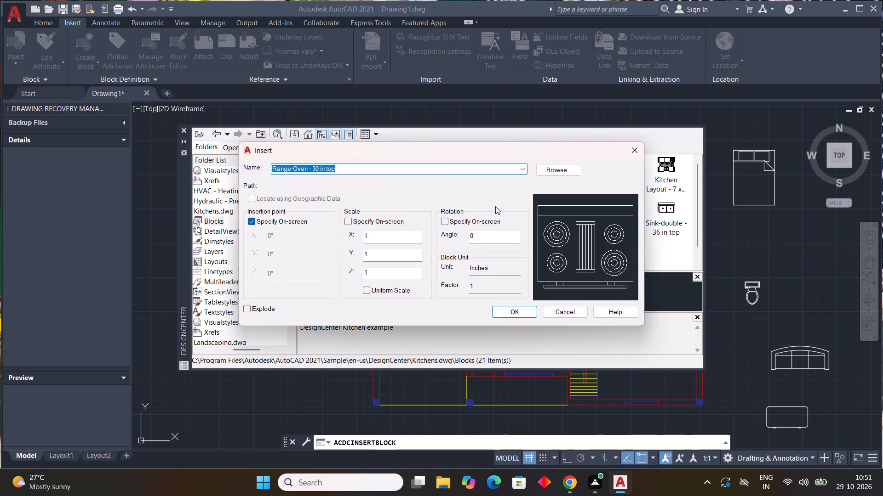
{"action": "left_click", "coordinate": [515, 315]}
{"action": "scroll", "coordinate": [369, 347], "scroll_direction": "down", "scroll_amount": 3}
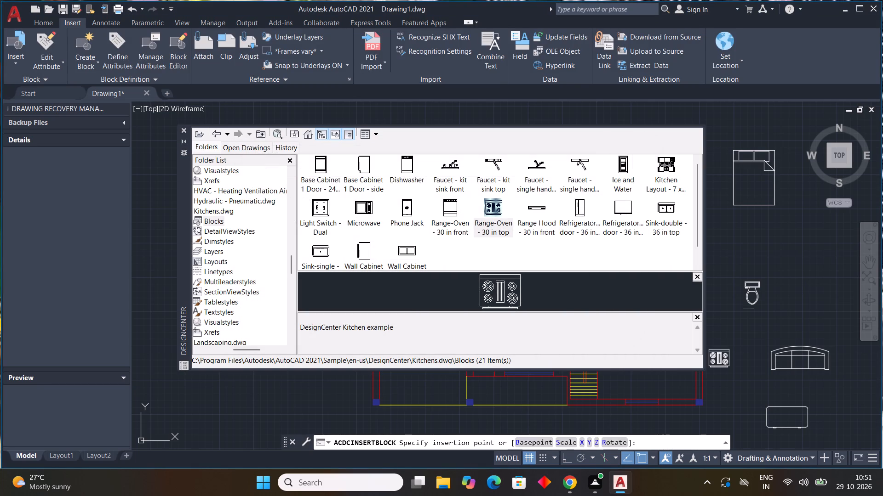
{"action": "left_click", "coordinate": [795, 228]}
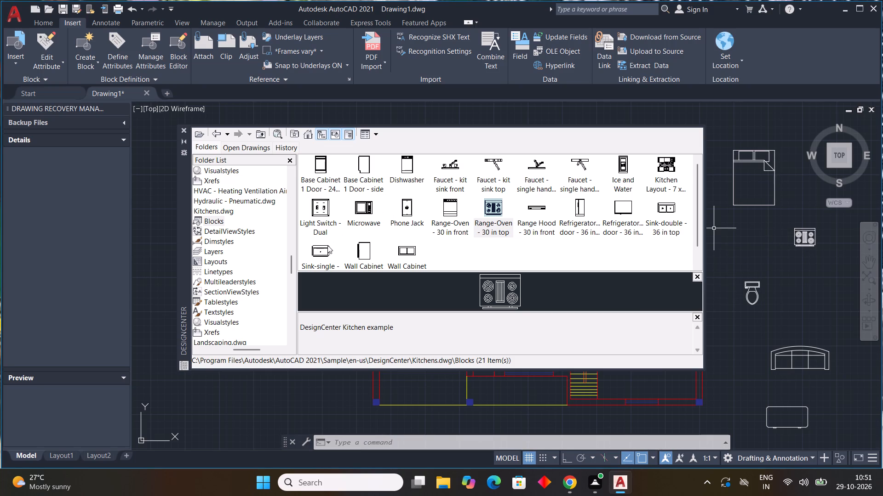
Insert the Sink-single - 30 in top block at scale 1 between the range-oven and the sofa.
{"action": "double_click", "coordinate": [323, 253]}
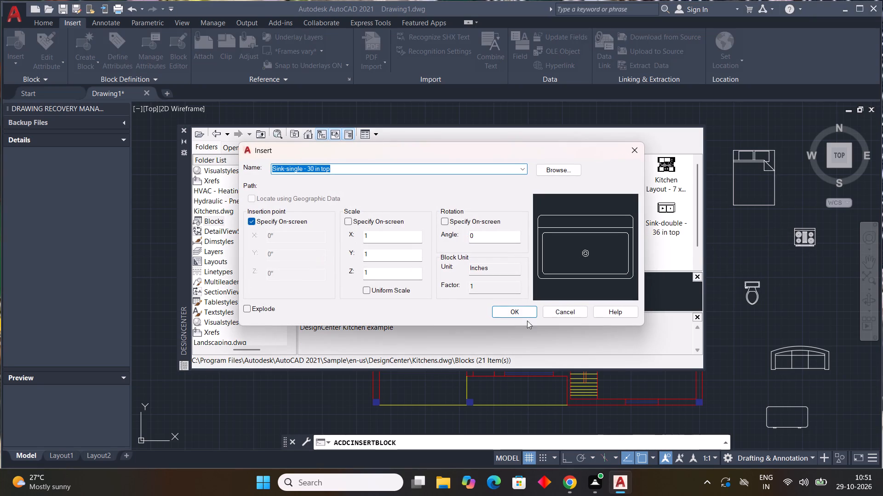
{"action": "left_click", "coordinate": [516, 311]}
{"action": "left_click", "coordinate": [803, 299]}
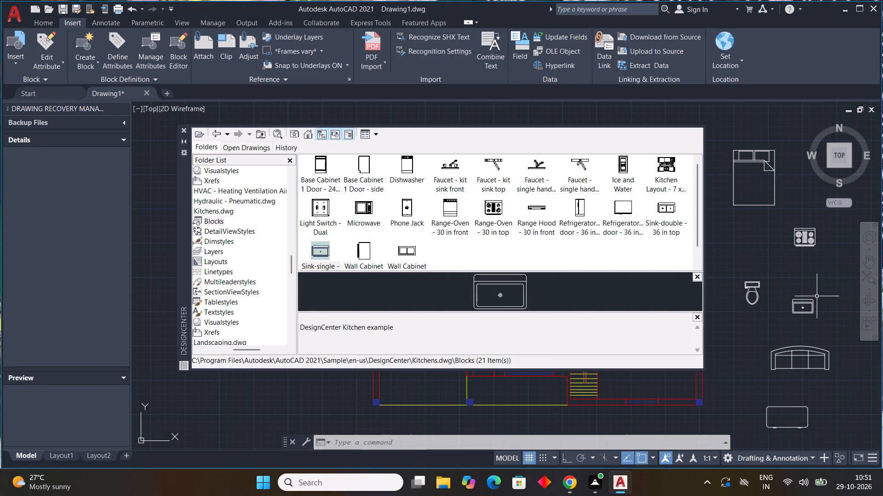
Close DesignCenter to reveal the drawing.
{"action": "key", "text": "Escape"}
{"action": "key", "text": "Escape"}
{"action": "key", "text": "Escape"}
{"action": "key", "text": "Escape"}
{"action": "key", "text": "Escape"}
{"action": "key", "text": "Escape"}
{"action": "key", "text": "Escape"}
{"action": "key", "text": "Escape"}
{"action": "key", "text": "Escape"}
{"action": "key", "text": "Escape"}
{"action": "key", "text": "Escape"}
{"action": "key", "text": "Escape"}
{"action": "key", "text": "Escape"}
{"action": "key", "text": "Escape"}
{"action": "key", "text": "Escape"}
{"action": "key", "text": "Escape"}
{"action": "key", "text": "Escape"}
{"action": "key", "text": "Escape"}
{"action": "key", "text": "Escape"}
{"action": "key", "text": "Escape"}
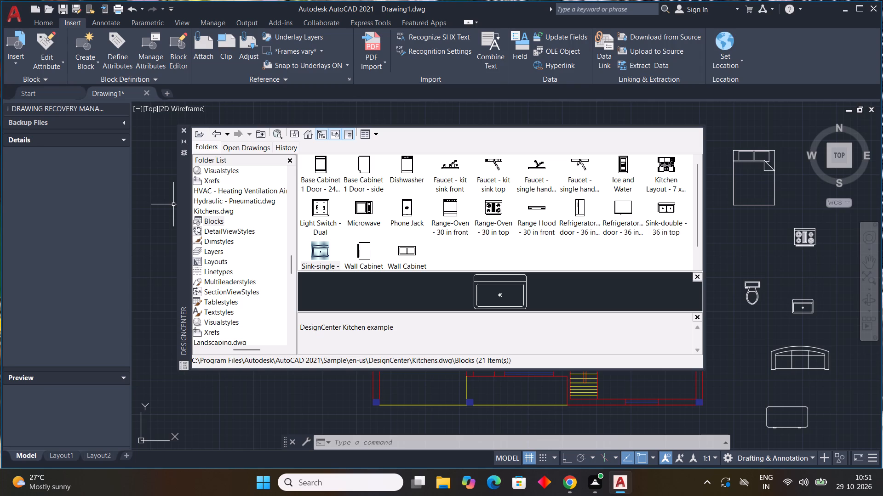
{"action": "left_click", "coordinate": [186, 130]}
Examine the whole floor plan together with the furniture and fixture blocks placed beside it.
{"action": "scroll", "coordinate": [203, 157], "scroll_direction": "down", "scroll_amount": 4}
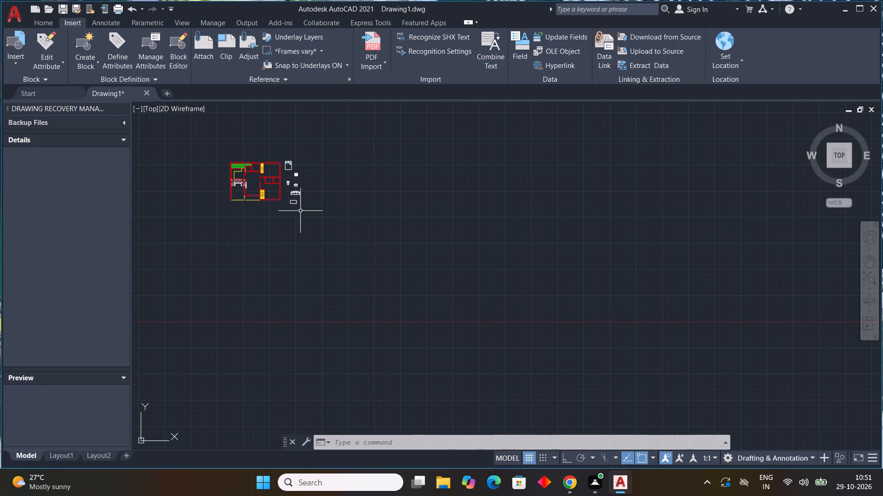
{"action": "middle_click_drag", "start_coordinate": [325, 264], "coordinate": [347, 282]}
{"action": "middle_click", "coordinate": [347, 282]}
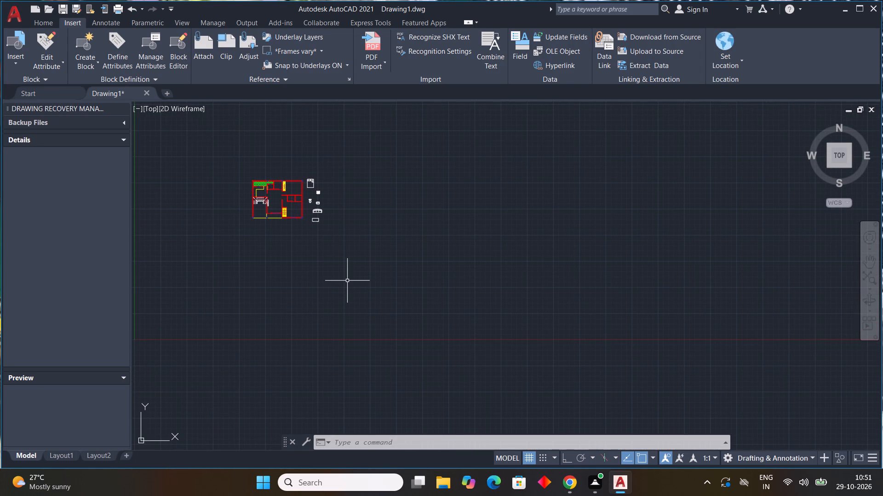
{"action": "middle_click_drag", "start_coordinate": [324, 217], "coordinate": [367, 273]}
{"action": "middle_click", "coordinate": [369, 273]}
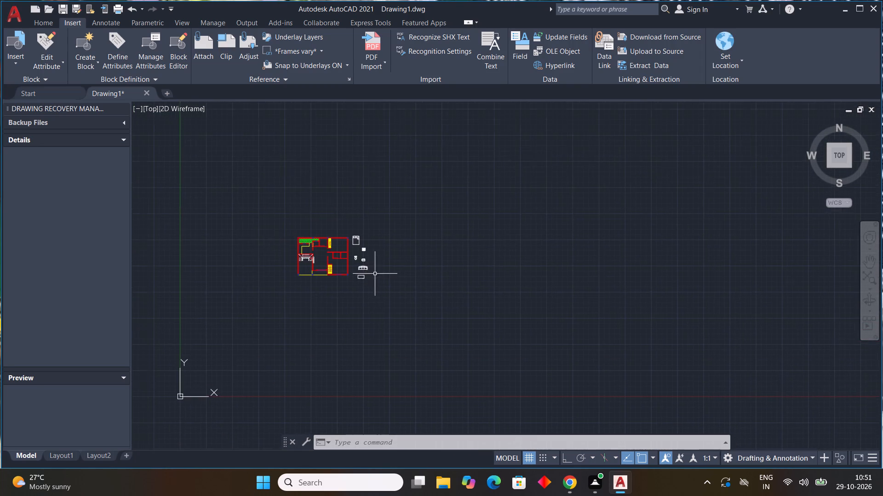
{"action": "scroll", "coordinate": [311, 247], "scroll_direction": "up", "scroll_amount": 4}
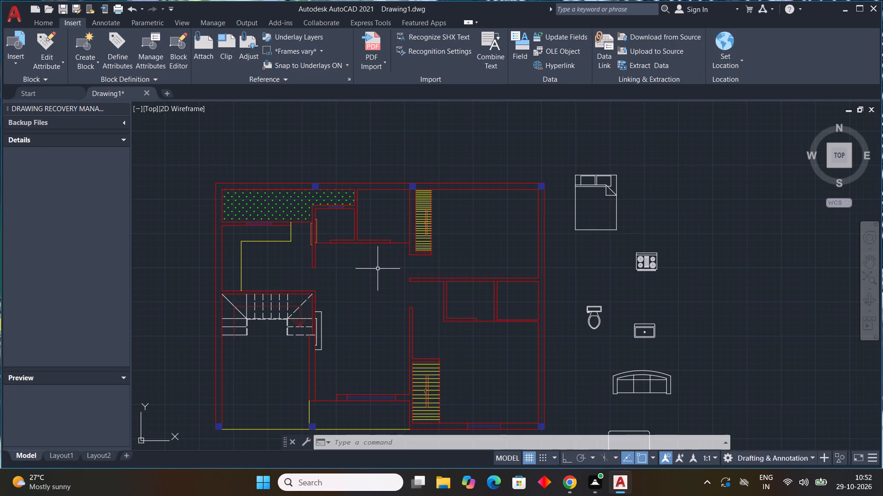
{"action": "scroll", "coordinate": [351, 264], "scroll_direction": "down", "scroll_amount": 1}
{"action": "middle_click_drag", "start_coordinate": [339, 260], "coordinate": [325, 247]}
{"action": "middle_click", "coordinate": [324, 246]}
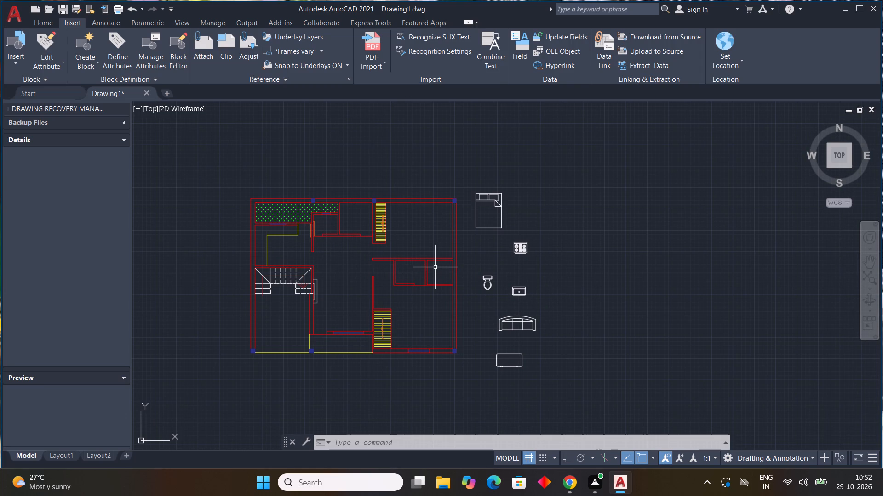
Rotate the bed block outside the plan by 270 degrees about its upper-right corner, so the pillows face east.
{"action": "scroll", "coordinate": [494, 225], "scroll_direction": "up", "scroll_amount": 2}
{"action": "left_click_drag", "start_coordinate": [515, 129], "coordinate": [513, 151]}
{"action": "left_click", "coordinate": [445, 258]}
{"action": "key", "text": "r"}
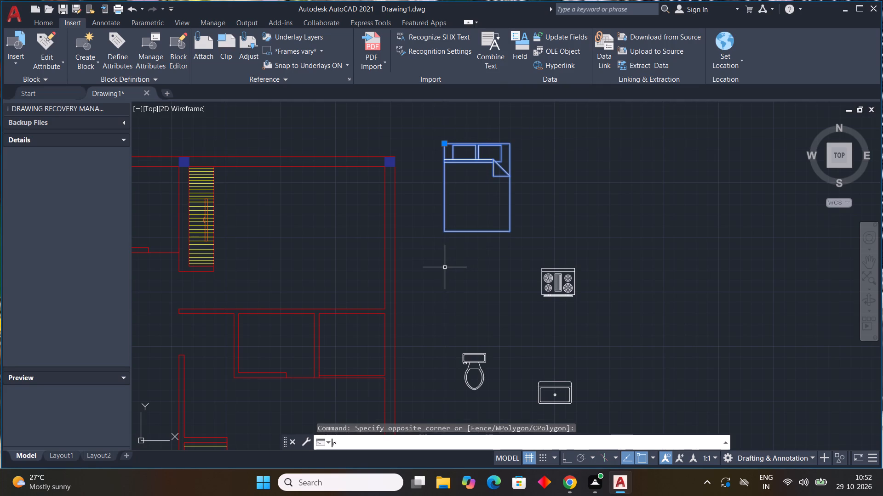
{"action": "key", "text": "o"}
{"action": "key", "text": "space"}
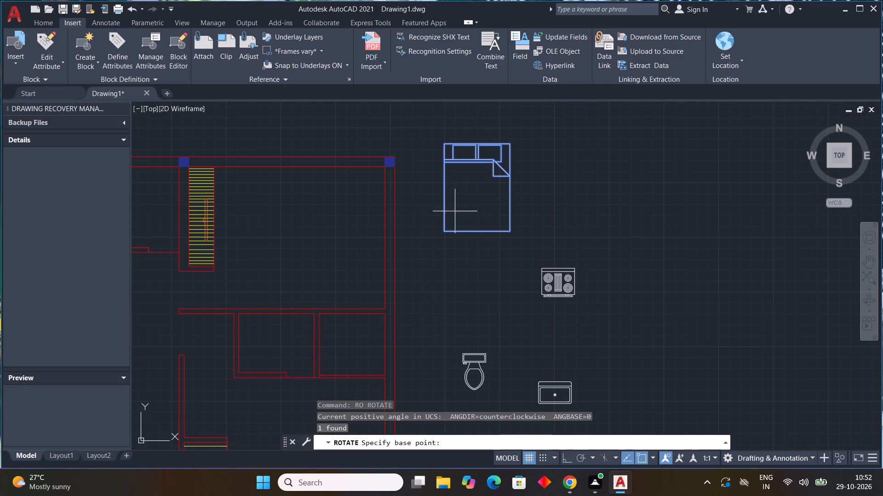
{"action": "left_click_drag", "start_coordinate": [511, 141], "coordinate": [520, 152]}
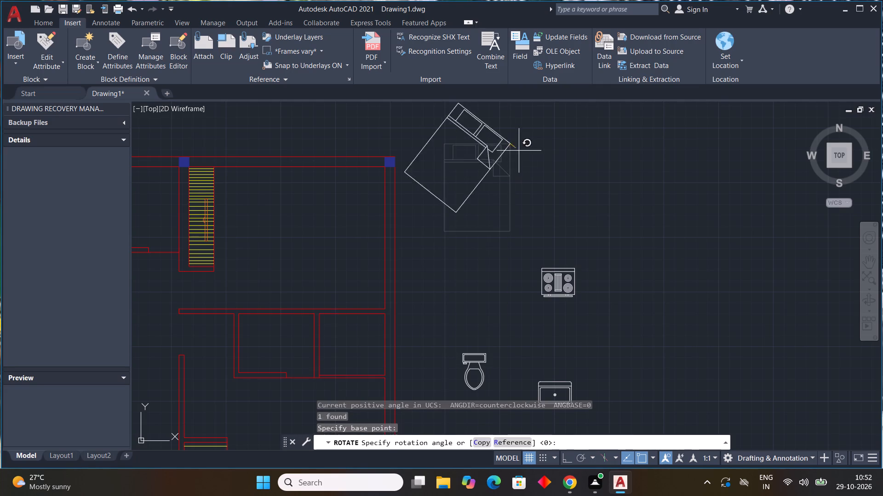
{"action": "left_click_drag", "start_coordinate": [520, 152], "coordinate": [517, 149]}
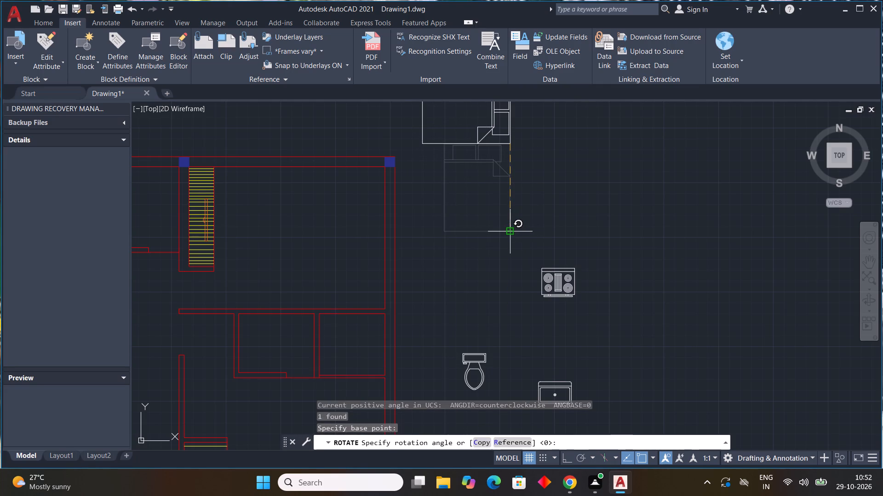
{"action": "key", "text": "F8"}
{"action": "left_click", "coordinate": [512, 230]}
{"action": "middle_click_drag", "start_coordinate": [511, 176], "coordinate": [522, 242]}
{"action": "scroll", "coordinate": [520, 237], "scroll_direction": "down", "scroll_amount": 2}
{"action": "middle_click", "coordinate": [523, 242]}
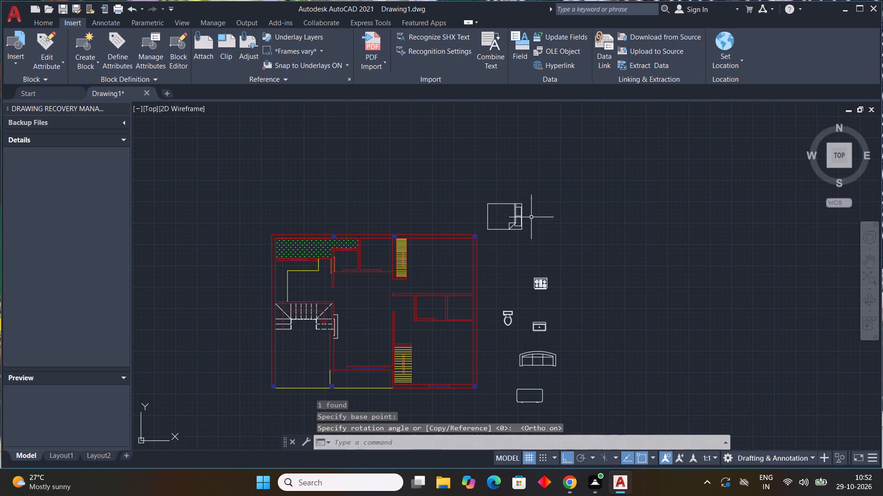
Copy the rotated bed by its lower pillow-end corner into the upper-right bedroom, with its headboard against the east wall.
{"action": "left_click_drag", "start_coordinate": [537, 179], "coordinate": [528, 209]}
{"action": "left_click", "coordinate": [499, 240]}
{"action": "key", "text": "c"}
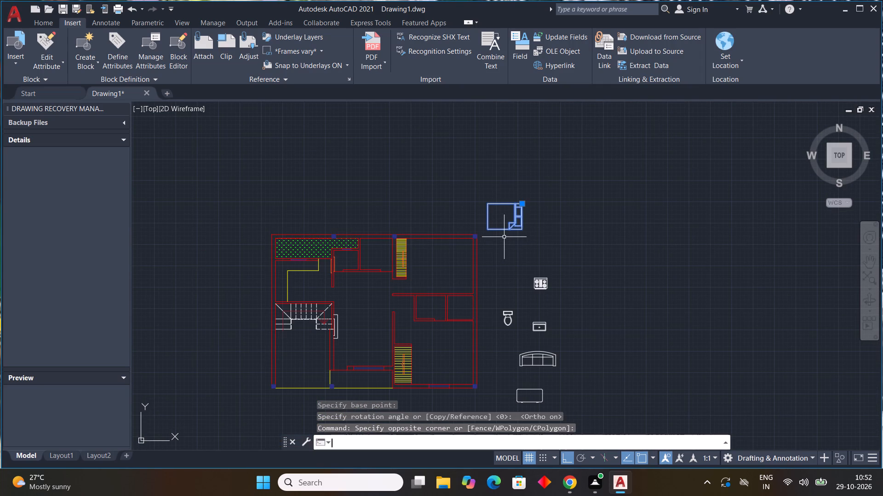
{"action": "type", "text": "o"}
{"action": "key", "text": "space"}
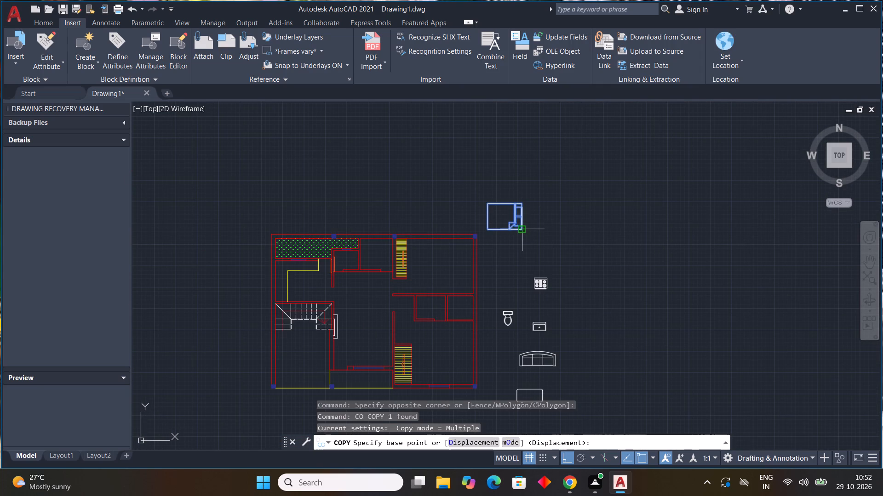
{"action": "left_click", "coordinate": [526, 232]}
{"action": "key", "text": "F8"}
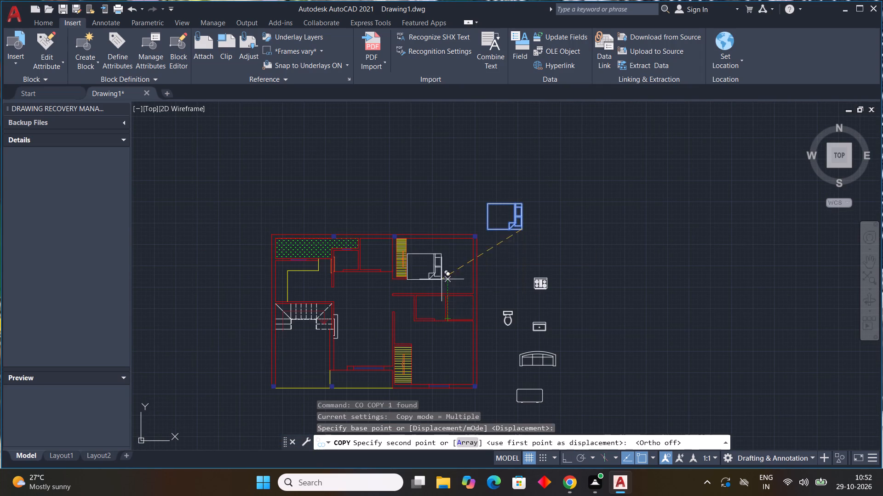
{"action": "scroll", "coordinate": [445, 273], "scroll_direction": "up", "scroll_amount": 3}
{"action": "scroll", "coordinate": [543, 289], "scroll_direction": "up", "scroll_amount": 1}
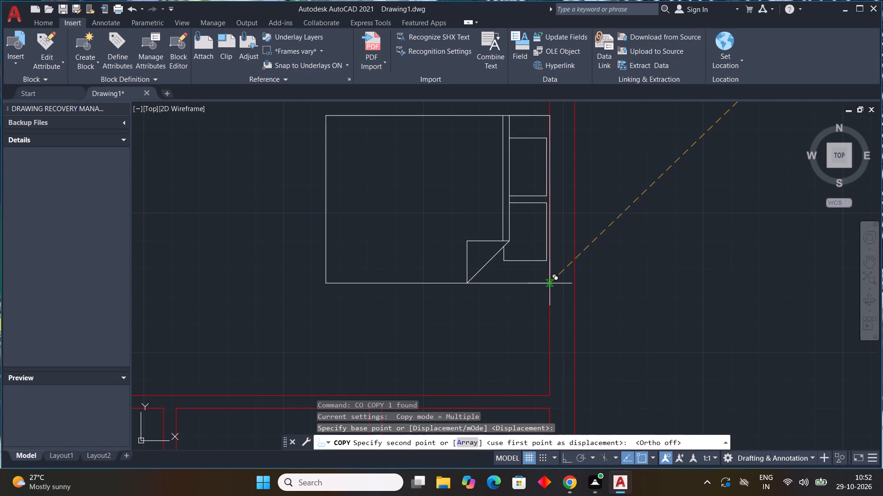
{"action": "left_click", "coordinate": [549, 281]}
{"action": "scroll", "coordinate": [445, 331], "scroll_direction": "down", "scroll_amount": 3}
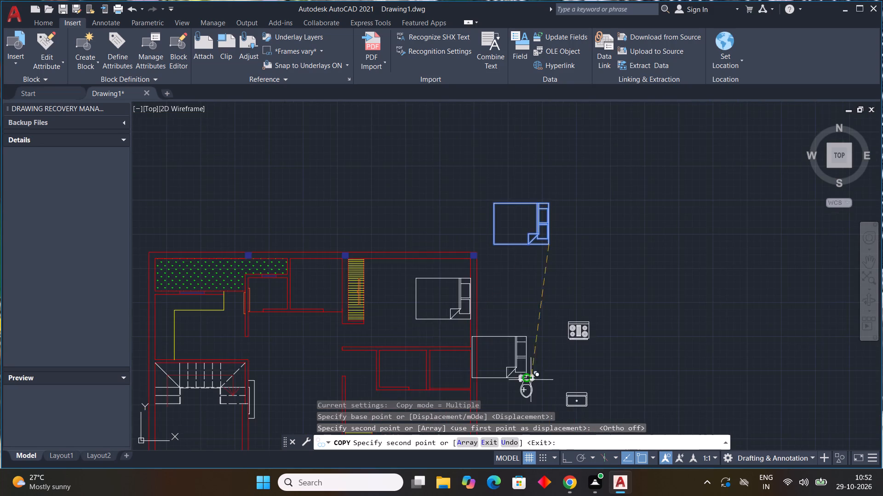
Place a second copy of the bed in the lower-right bedroom, headboard against the east wall, and finish copying.
{"action": "middle_click_drag", "start_coordinate": [545, 332], "coordinate": [454, 203]}
{"action": "scroll", "coordinate": [536, 317], "scroll_direction": "down", "scroll_amount": 1}
{"action": "middle_click", "coordinate": [451, 198]}
{"action": "scroll", "coordinate": [404, 300], "scroll_direction": "up", "scroll_amount": 2}
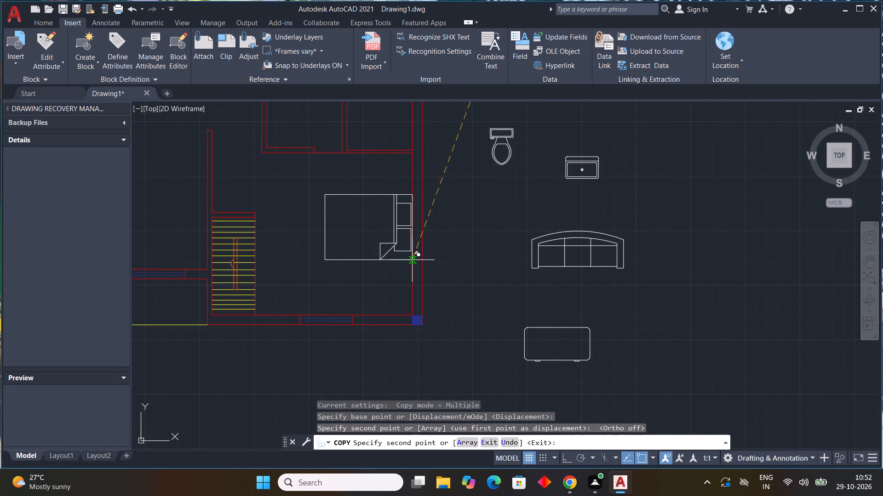
{"action": "left_click", "coordinate": [412, 260]}
{"action": "scroll", "coordinate": [487, 275], "scroll_direction": "down", "scroll_amount": 3}
{"action": "middle_click_drag", "start_coordinate": [487, 281], "coordinate": [497, 308]}
{"action": "middle_click", "coordinate": [498, 309]}
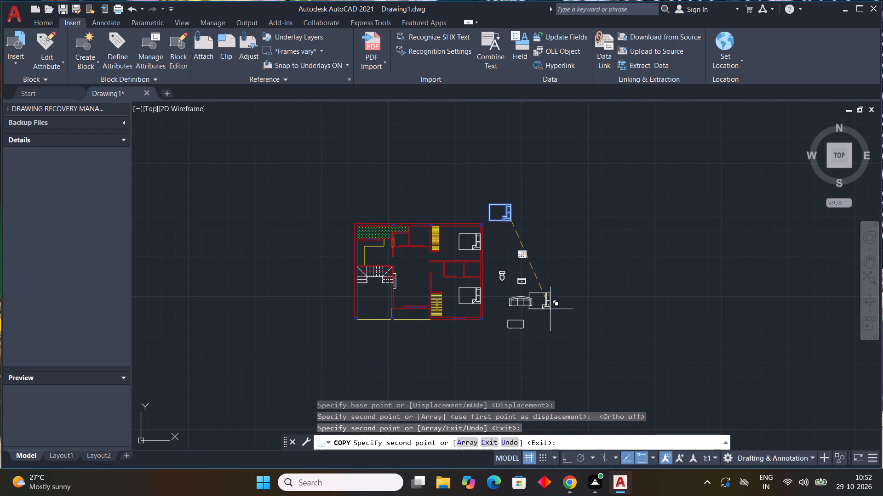
{"action": "key", "text": "Escape"}
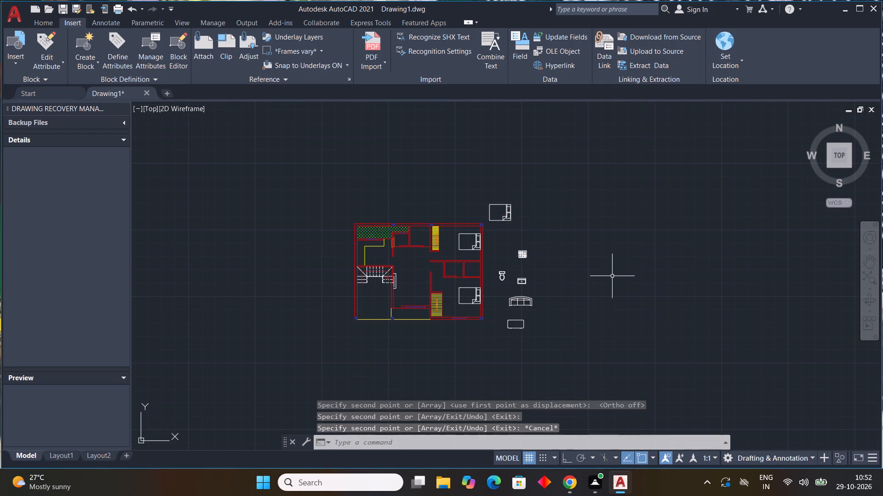
Rotate the toilet block outside the plan by 180 degrees, so its tank faces south.
{"action": "scroll", "coordinate": [535, 265], "scroll_direction": "up", "scroll_amount": 2}
{"action": "left_click_drag", "start_coordinate": [472, 275], "coordinate": [462, 287]}
{"action": "left_click", "coordinate": [434, 309]}
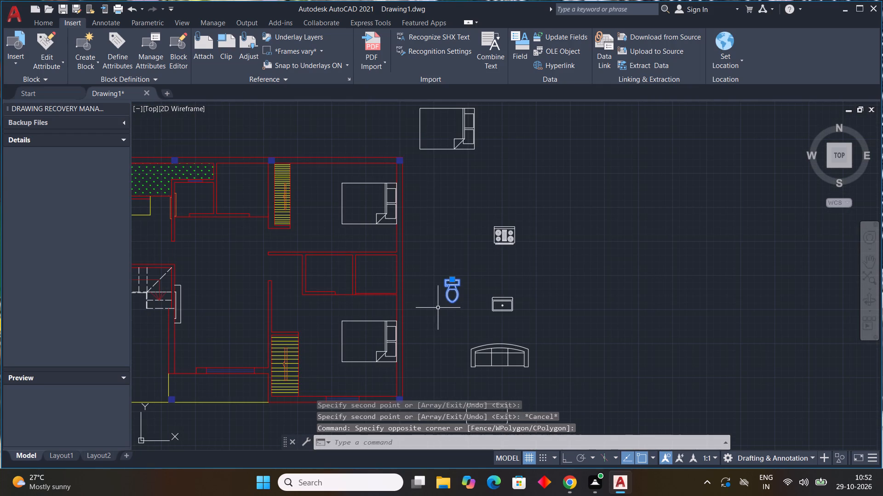
{"action": "key", "text": "r"}
{"action": "type", "text": "o"}
{"action": "key", "text": "space"}
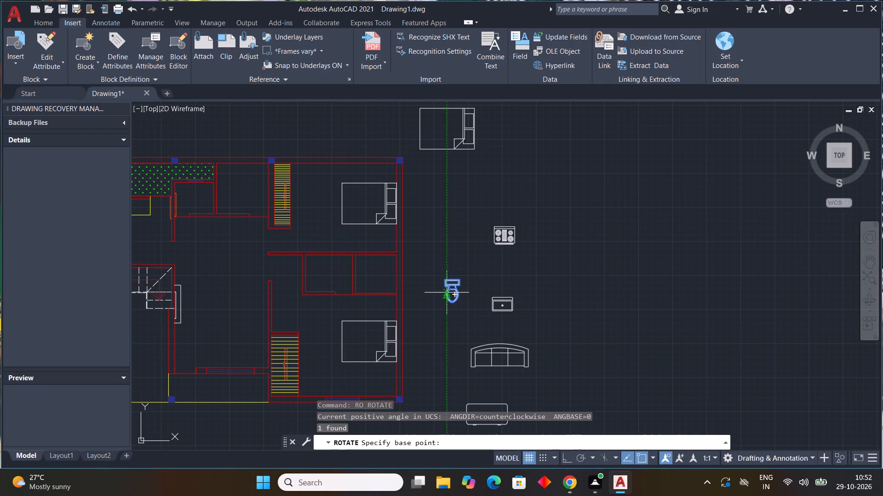
{"action": "left_click_drag", "start_coordinate": [459, 281], "coordinate": [456, 286]}
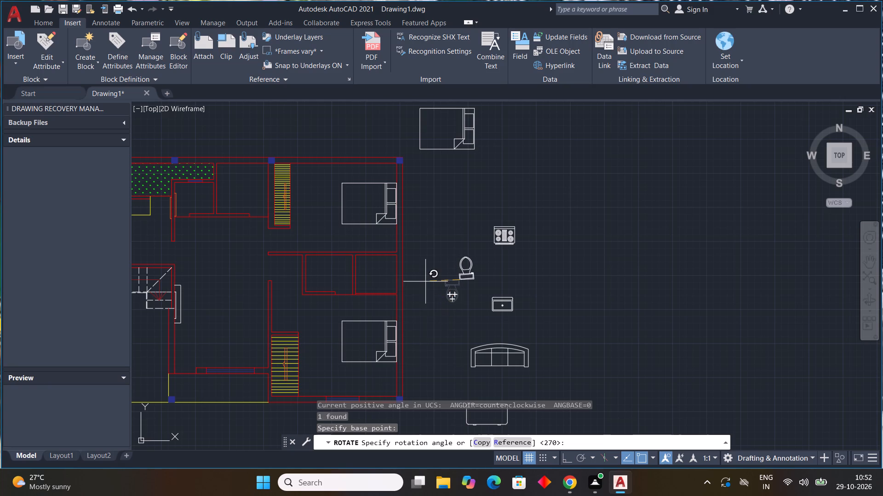
{"action": "key", "text": "F8"}
{"action": "left_click", "coordinate": [425, 279]}
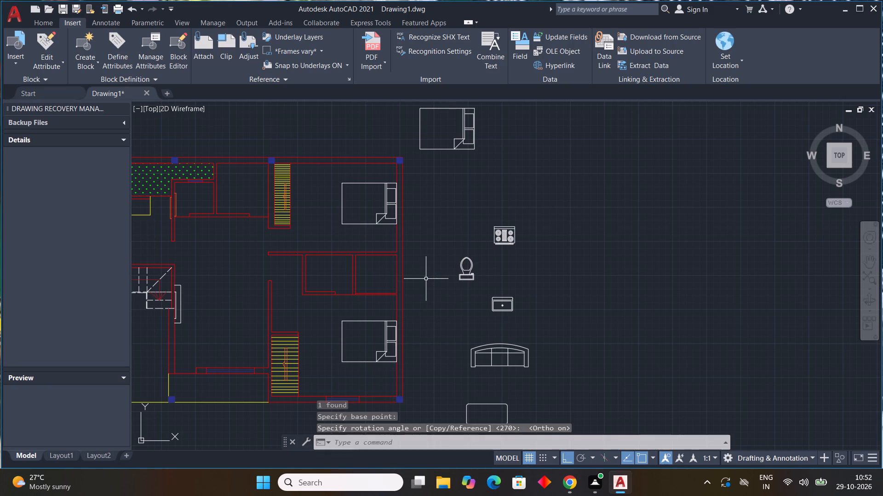
Copy the rotated toilet by a tank corner into the left bathroom between the two bedrooms, tank against the south wall.
{"action": "left_click", "coordinate": [481, 260]}
{"action": "left_click", "coordinate": [459, 286]}
{"action": "type", "text": "co"}
{"action": "key", "text": "space"}
{"action": "left_click_drag", "start_coordinate": [458, 282], "coordinate": [451, 287]}
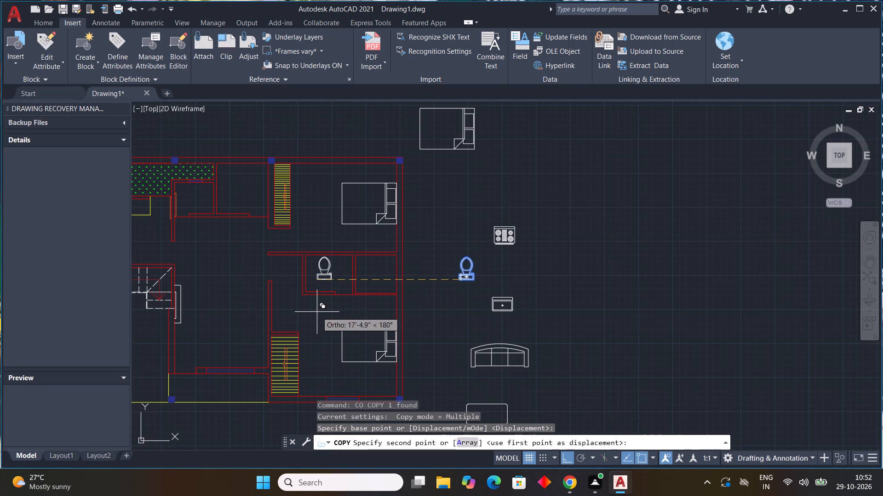
{"action": "key", "text": "F8"}
{"action": "scroll", "coordinate": [318, 293], "scroll_direction": "up", "scroll_amount": 3}
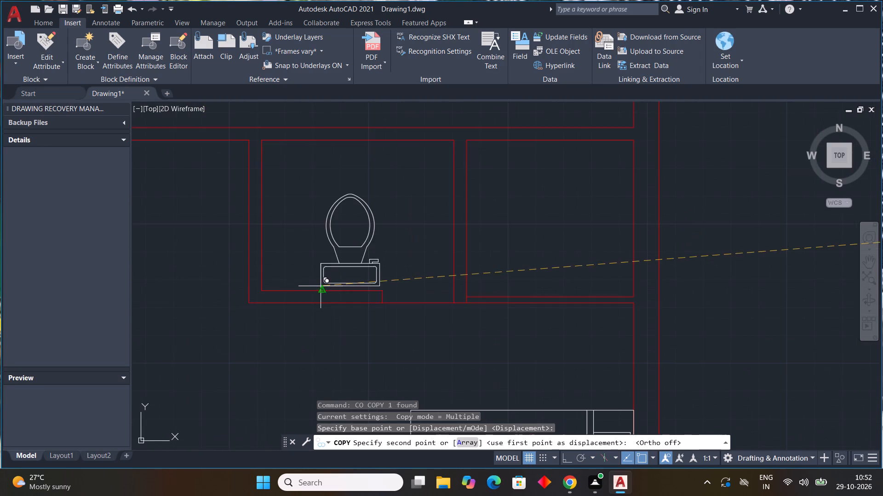
{"action": "scroll", "coordinate": [317, 276], "scroll_direction": "up", "scroll_amount": 2}
{"action": "middle_click_drag", "start_coordinate": [317, 281], "coordinate": [330, 304]}
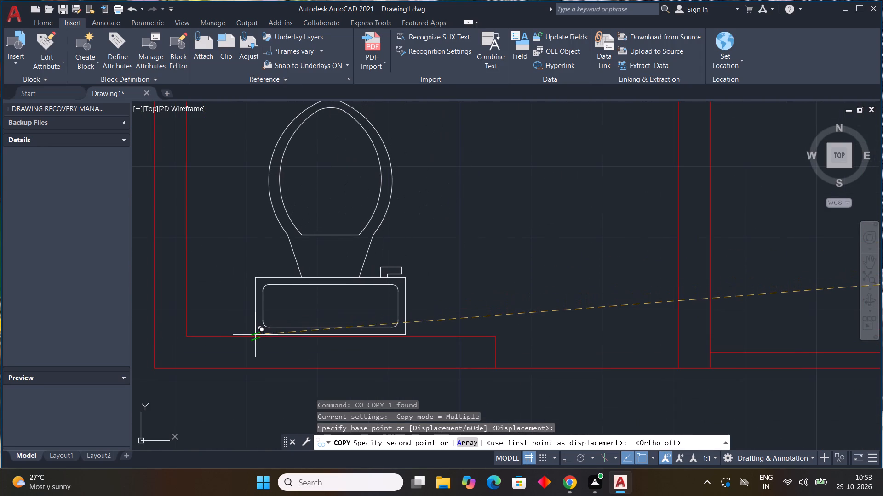
{"action": "left_click", "coordinate": [255, 335]}
{"action": "scroll", "coordinate": [347, 309], "scroll_direction": "down", "scroll_amount": 4}
{"action": "scroll", "coordinate": [431, 330], "scroll_direction": "down", "scroll_amount": 2}
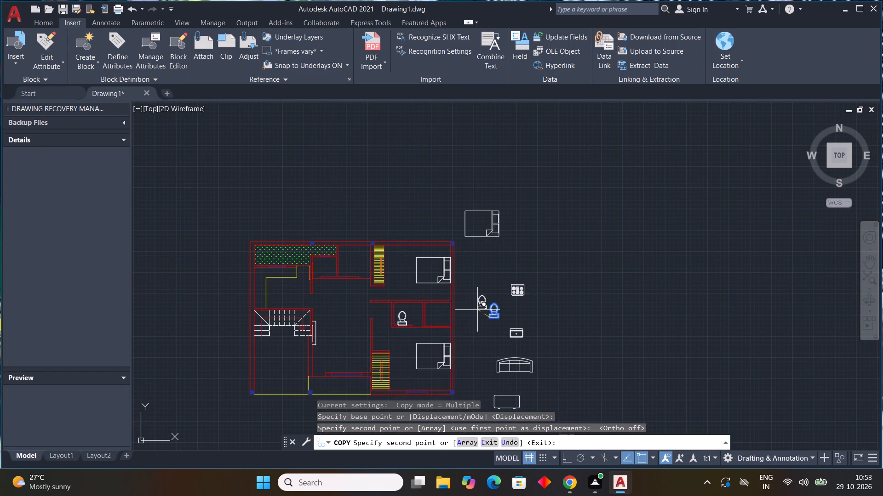
{"action": "key", "text": "Escape"}
Rotate the toilet block outside the plan a quarter turn clockwise about its bowl end, so the tank faces west.
{"action": "scroll", "coordinate": [490, 302], "scroll_direction": "up", "scroll_amount": 3}
{"action": "left_click_drag", "start_coordinate": [519, 295], "coordinate": [519, 301]}
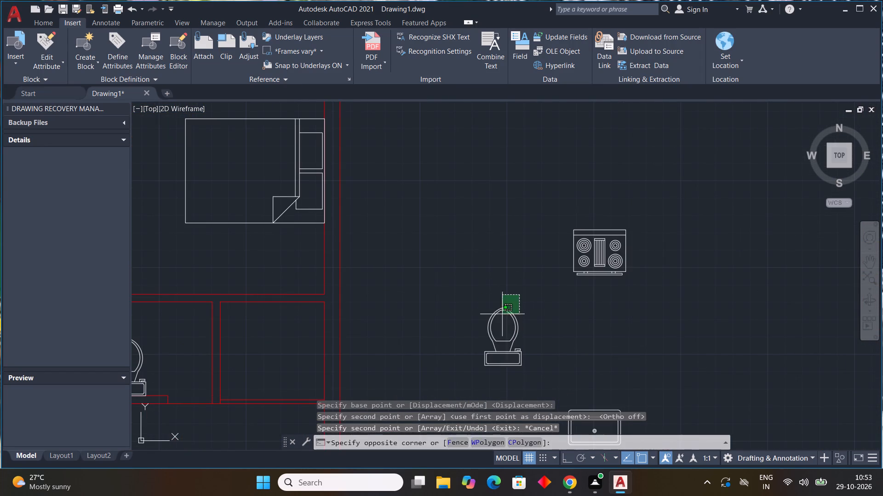
{"action": "left_click", "coordinate": [479, 329]}
{"action": "key", "text": "r"}
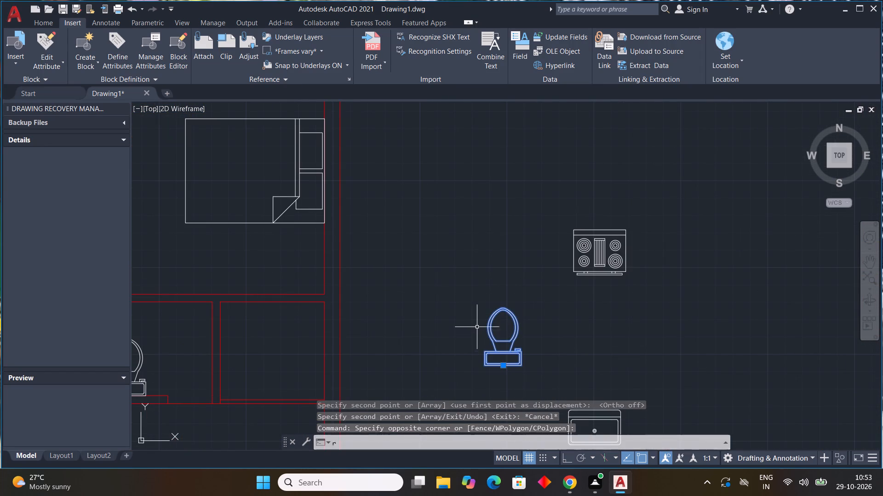
{"action": "type", "text": "o"}
{"action": "key", "text": "space"}
{"action": "left_click_drag", "start_coordinate": [505, 310], "coordinate": [509, 313]}
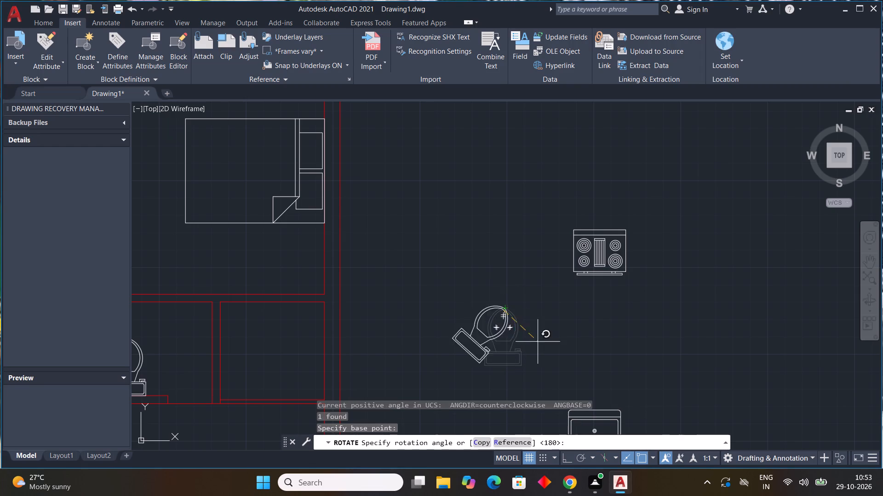
{"action": "key", "text": "F8"}
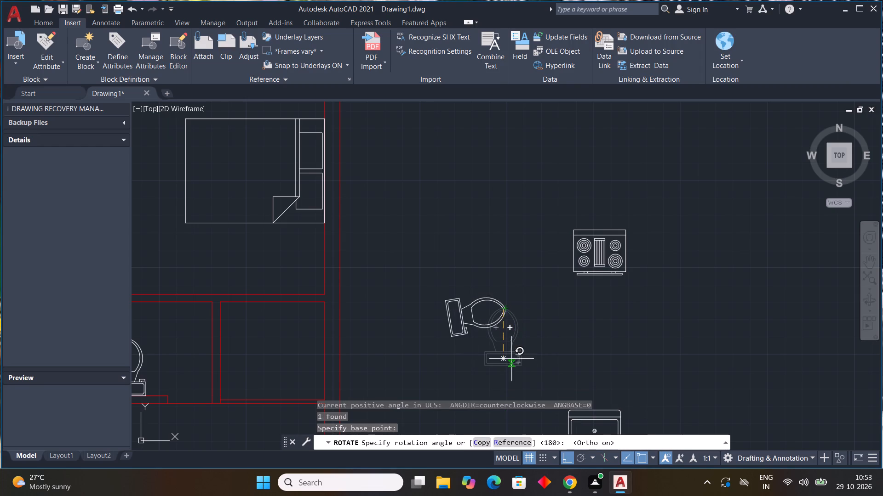
{"action": "left_click", "coordinate": [501, 363]}
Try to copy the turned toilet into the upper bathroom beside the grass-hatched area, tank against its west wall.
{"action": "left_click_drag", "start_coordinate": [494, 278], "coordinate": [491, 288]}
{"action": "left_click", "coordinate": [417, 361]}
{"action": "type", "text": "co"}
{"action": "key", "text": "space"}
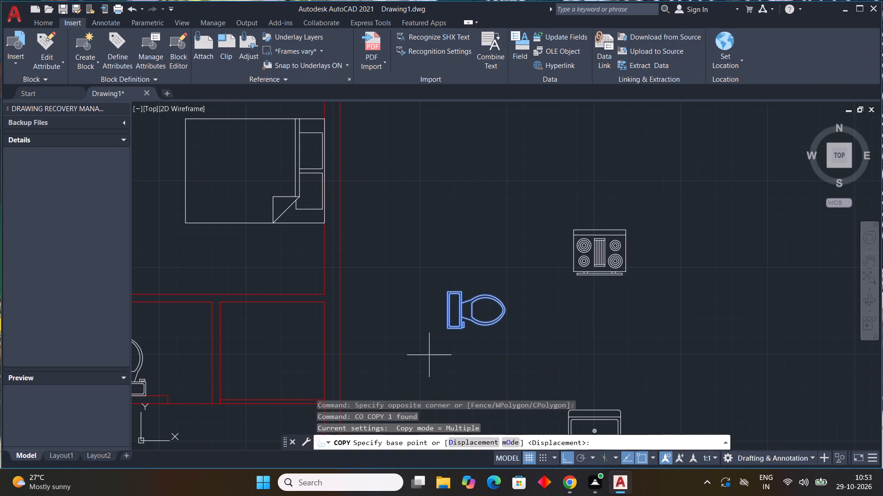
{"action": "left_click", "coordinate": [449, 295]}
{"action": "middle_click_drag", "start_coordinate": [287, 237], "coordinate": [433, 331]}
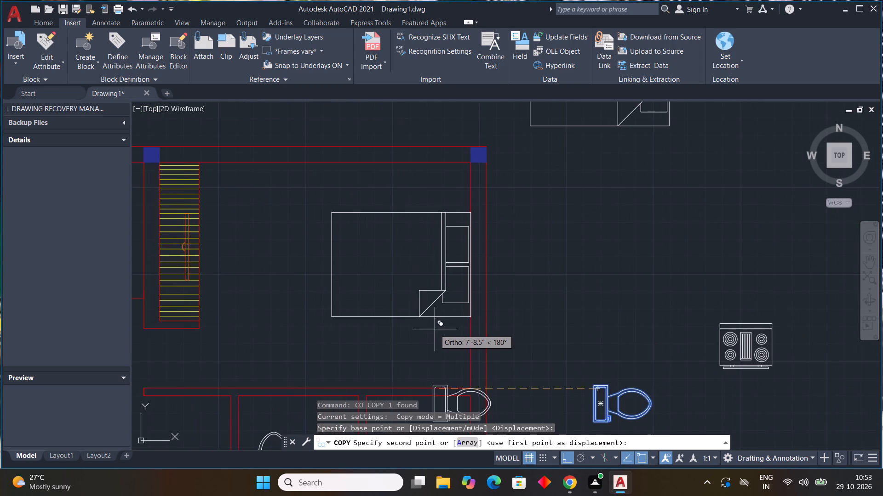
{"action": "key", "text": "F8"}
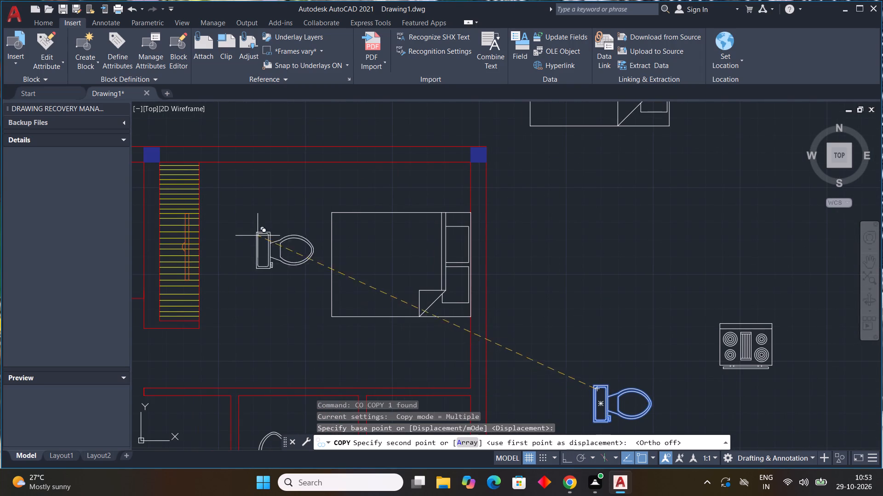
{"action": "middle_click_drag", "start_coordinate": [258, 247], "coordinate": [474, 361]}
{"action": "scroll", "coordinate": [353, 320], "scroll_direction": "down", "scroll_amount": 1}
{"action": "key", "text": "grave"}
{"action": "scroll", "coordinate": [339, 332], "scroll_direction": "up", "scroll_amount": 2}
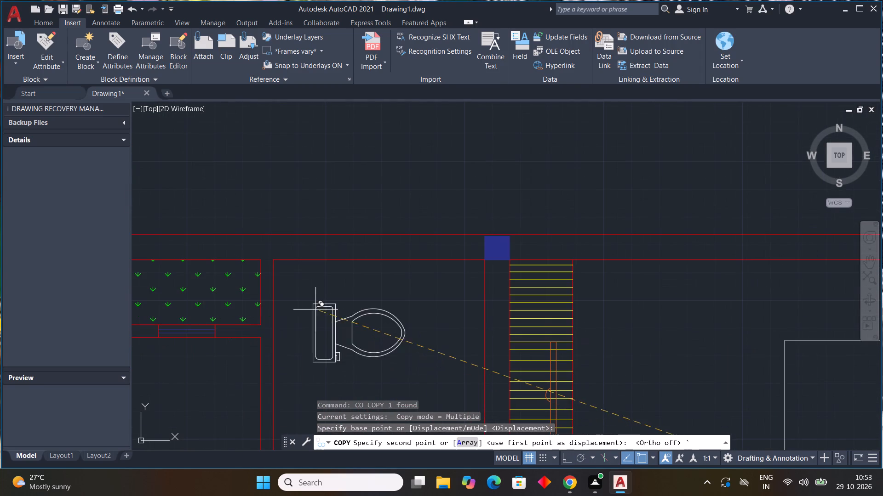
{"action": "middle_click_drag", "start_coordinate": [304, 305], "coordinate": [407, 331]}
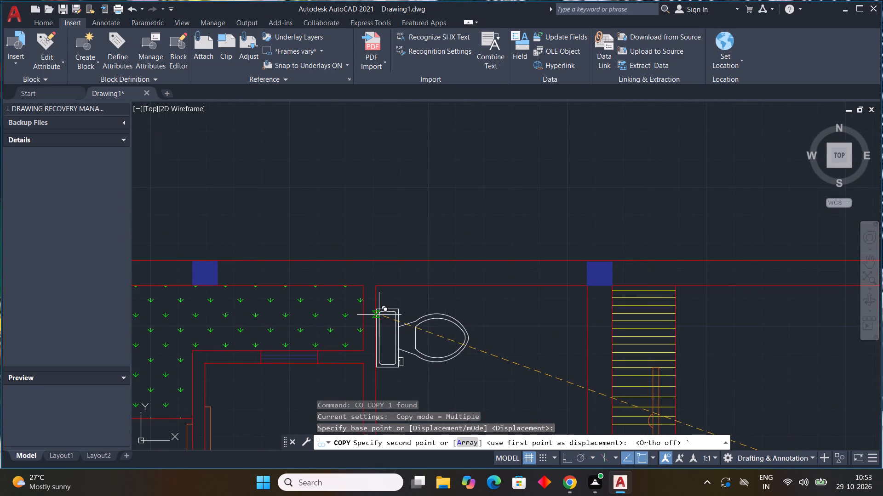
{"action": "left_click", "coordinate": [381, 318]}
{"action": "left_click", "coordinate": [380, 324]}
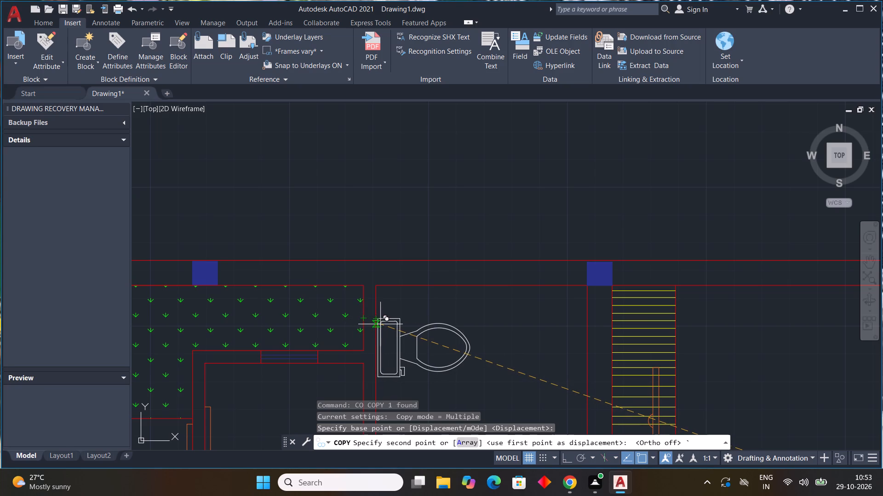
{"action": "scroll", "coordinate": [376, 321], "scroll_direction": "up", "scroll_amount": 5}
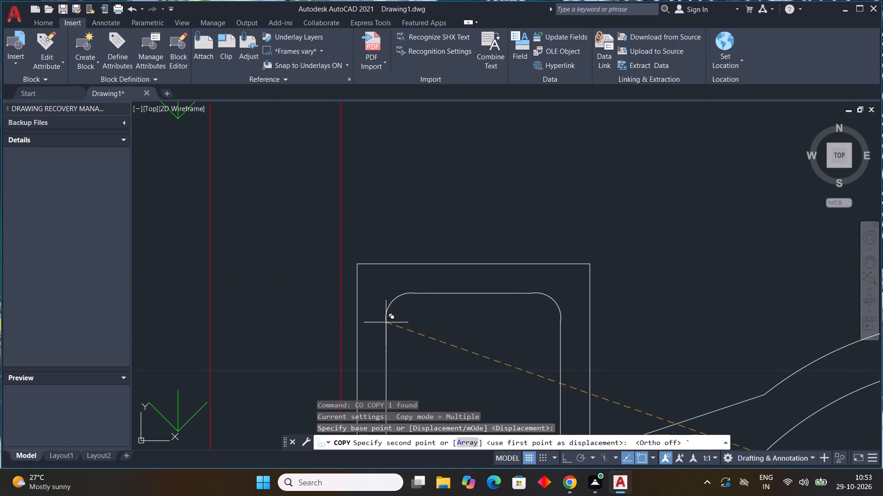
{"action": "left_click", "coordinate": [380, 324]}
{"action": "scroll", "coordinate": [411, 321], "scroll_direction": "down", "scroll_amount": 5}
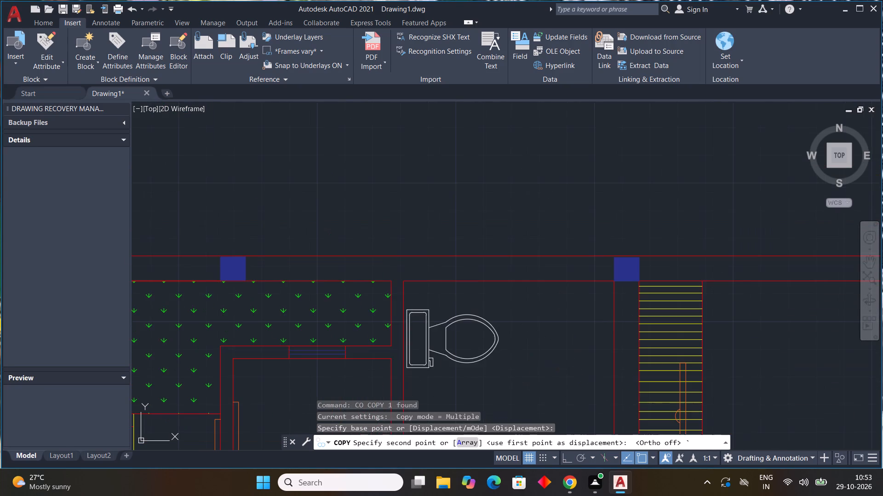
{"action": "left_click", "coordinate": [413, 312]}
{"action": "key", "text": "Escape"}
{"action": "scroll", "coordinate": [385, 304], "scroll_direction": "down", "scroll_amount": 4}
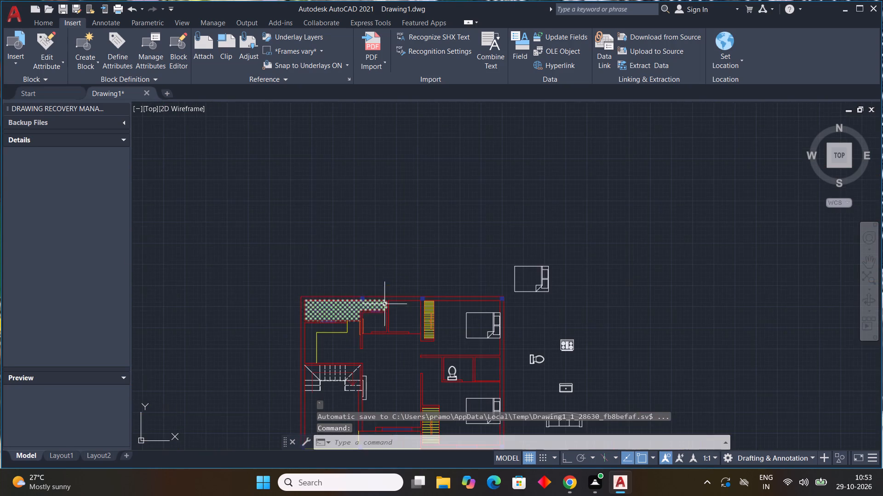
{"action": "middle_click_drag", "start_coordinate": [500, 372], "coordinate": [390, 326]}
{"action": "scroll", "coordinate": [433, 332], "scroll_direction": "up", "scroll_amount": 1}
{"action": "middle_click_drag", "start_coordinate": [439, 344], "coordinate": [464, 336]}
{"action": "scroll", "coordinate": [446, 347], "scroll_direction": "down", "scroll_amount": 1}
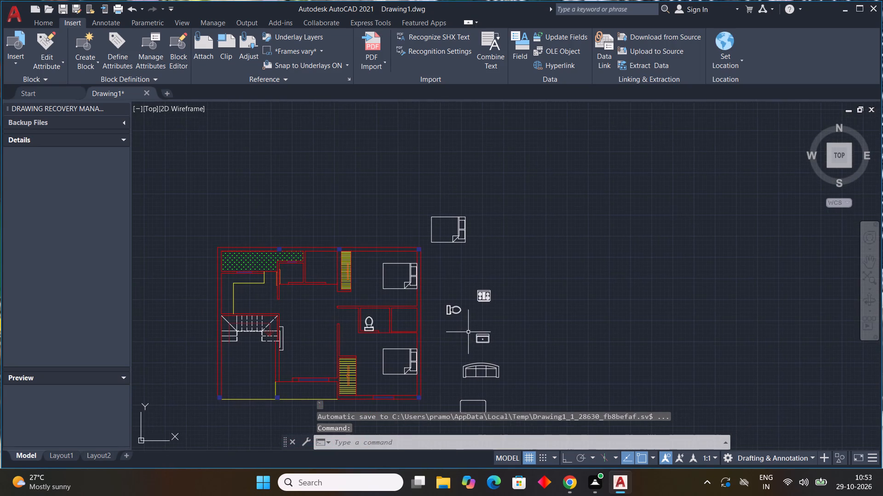
Copy the west-facing toilet block by a tank corner into the upper bathroom beside the grass-hatched area, tank against the west wall.
{"action": "scroll", "coordinate": [467, 311], "scroll_direction": "down", "scroll_amount": 3}
{"action": "scroll", "coordinate": [466, 310], "scroll_direction": "up", "scroll_amount": 4}
{"action": "left_click_drag", "start_coordinate": [464, 302], "coordinate": [460, 316]}
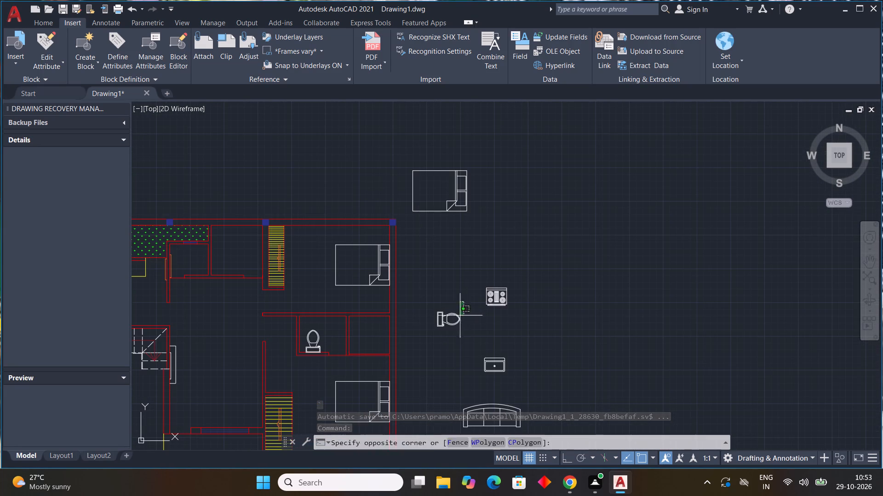
{"action": "left_click_drag", "start_coordinate": [460, 316], "coordinate": [455, 324]}
{"action": "left_click", "coordinate": [449, 332]}
{"action": "key", "text": "c"}
{"action": "type", "text": "o"}
{"action": "key", "text": "space"}
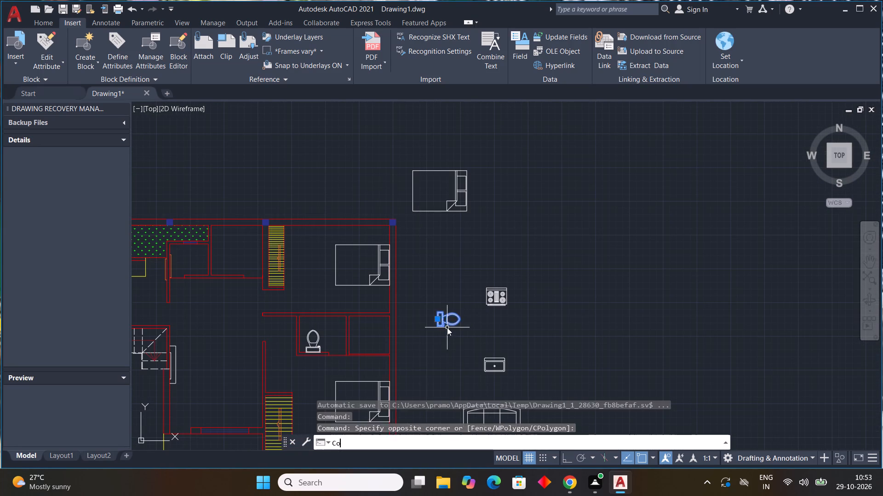
{"action": "left_click_drag", "start_coordinate": [436, 314], "coordinate": [424, 308]}
{"action": "middle_click_drag", "start_coordinate": [294, 262], "coordinate": [431, 294]}
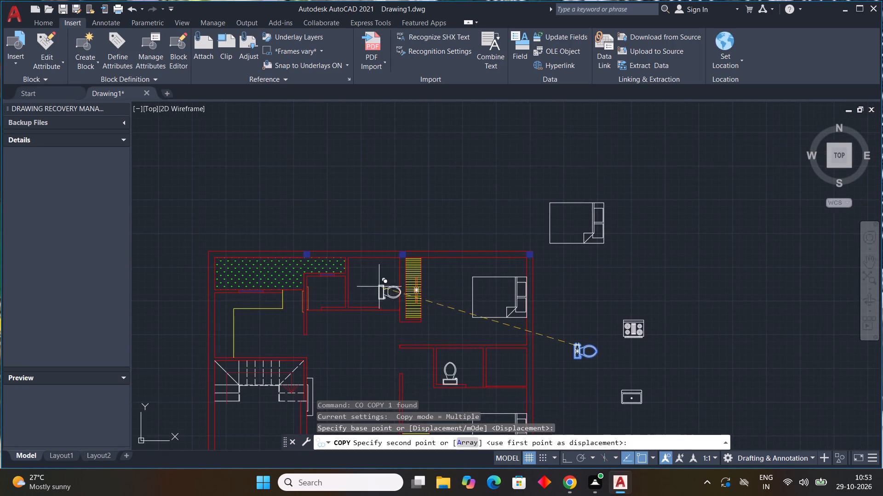
{"action": "scroll", "coordinate": [381, 285], "scroll_direction": "up", "scroll_amount": 3}
{"action": "middle_click_drag", "start_coordinate": [350, 288], "coordinate": [434, 309]}
{"action": "scroll", "coordinate": [361, 240], "scroll_direction": "up", "scroll_amount": 2}
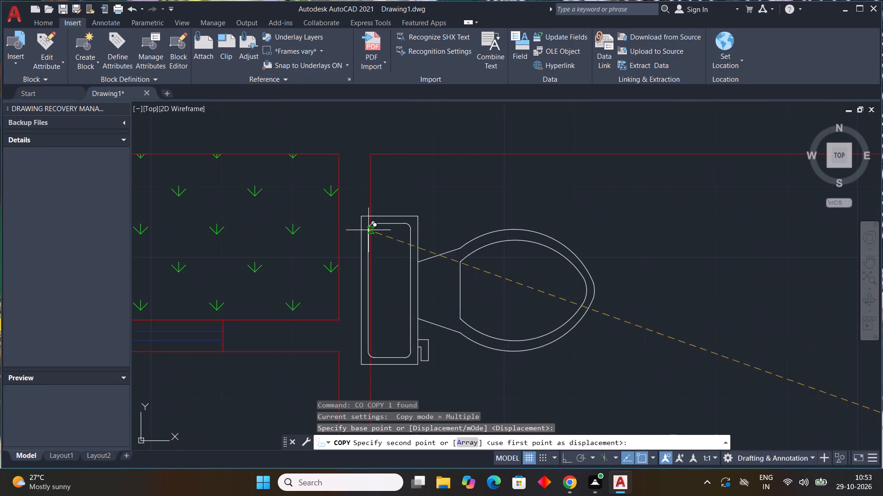
{"action": "left_click", "coordinate": [381, 203]}
{"action": "scroll", "coordinate": [508, 282], "scroll_direction": "down", "scroll_amount": 3}
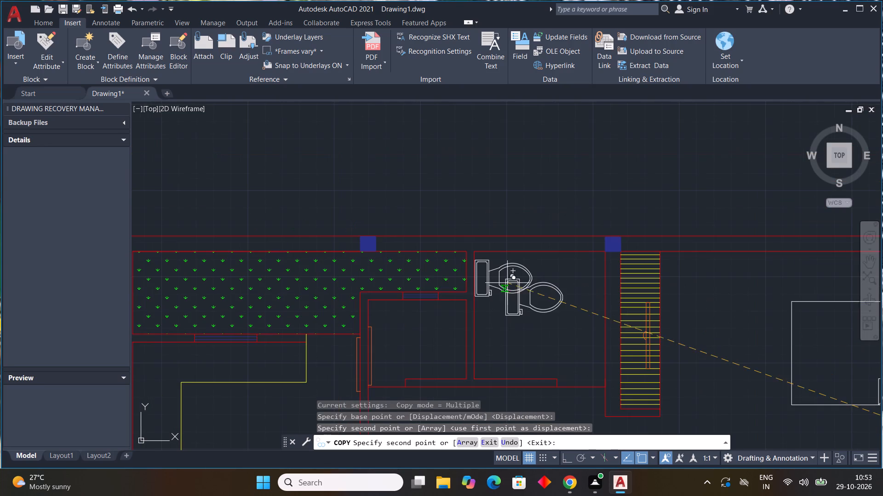
{"action": "key", "text": "Escape"}
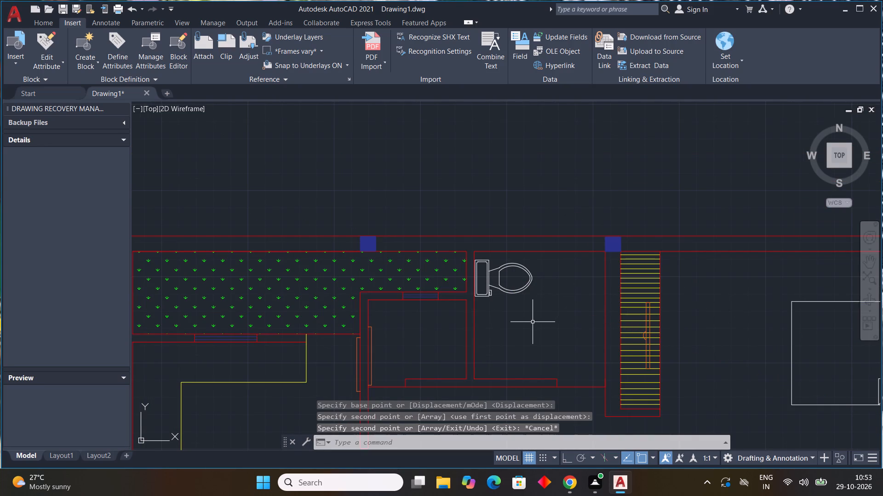
Copy the range block from outside the plan onto the kitchen counter, with its back to the window wall below the grass-hatched area.
{"action": "scroll", "coordinate": [530, 332], "scroll_direction": "down", "scroll_amount": 3}
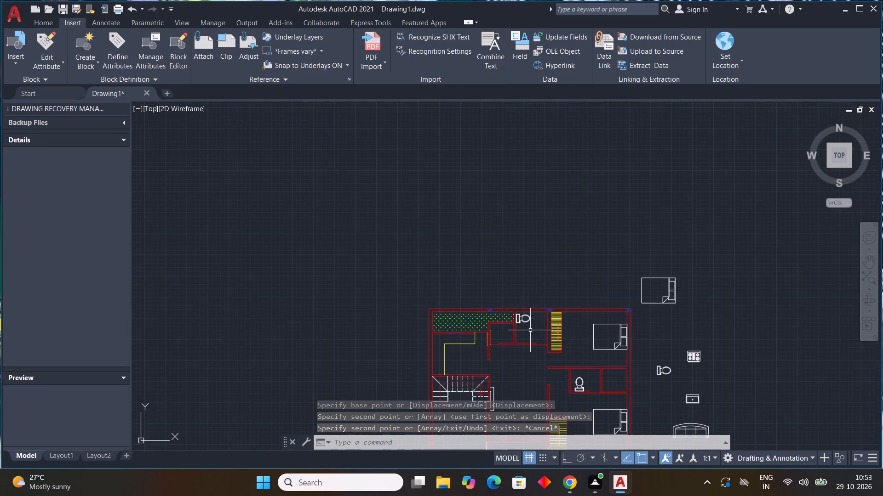
{"action": "middle_click_drag", "start_coordinate": [575, 389], "coordinate": [484, 238]}
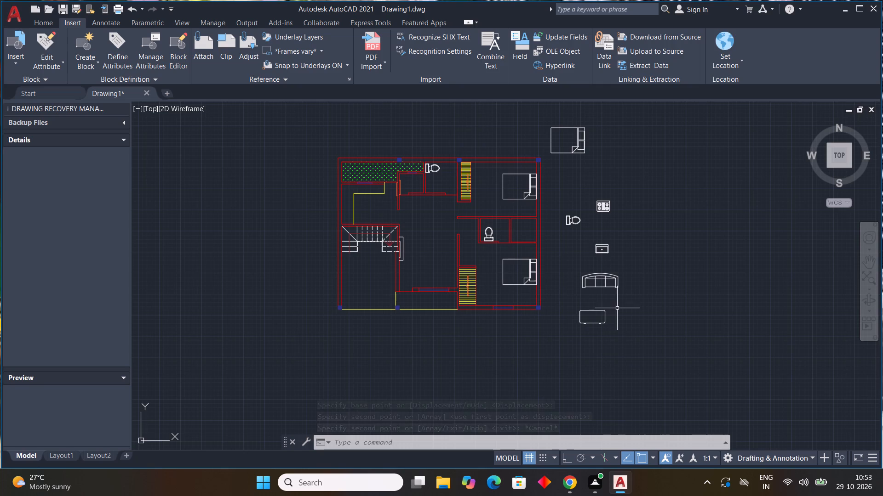
{"action": "scroll", "coordinate": [618, 299], "scroll_direction": "up", "scroll_amount": 1}
{"action": "scroll", "coordinate": [618, 299], "scroll_direction": "down", "scroll_amount": 1}
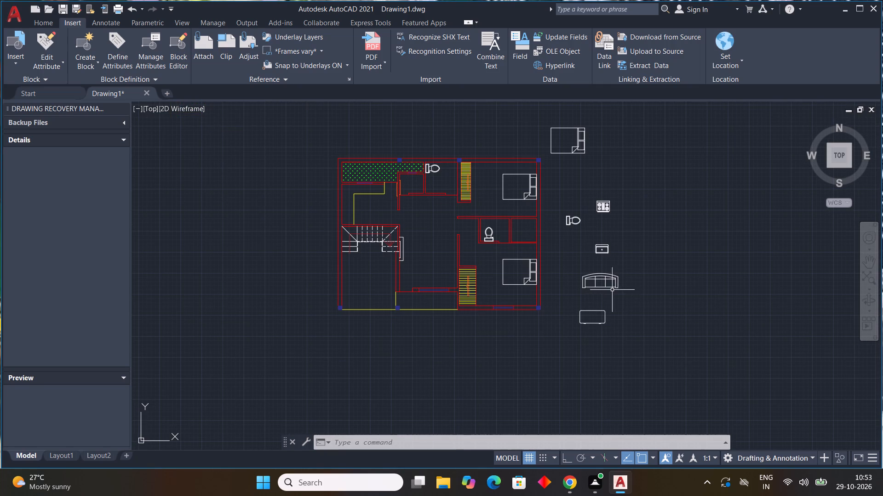
{"action": "left_click", "coordinate": [598, 203]}
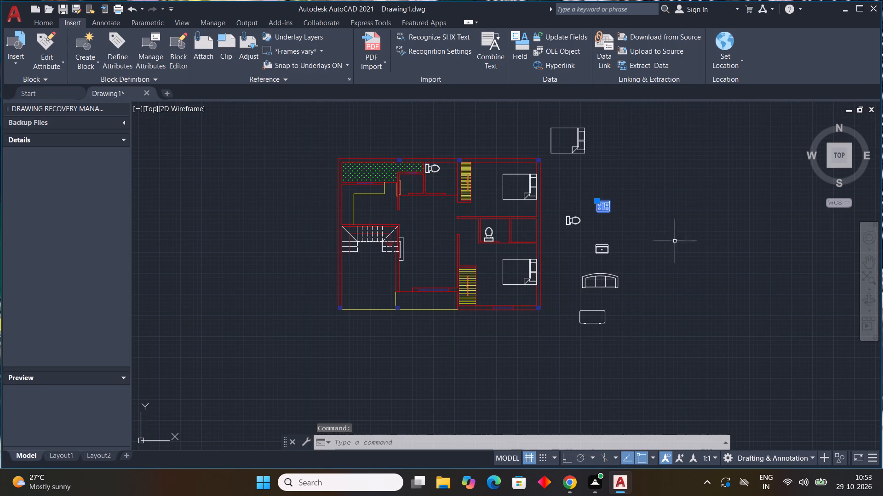
{"action": "key", "text": "c"}
{"action": "key", "text": "o"}
{"action": "key", "text": "space"}
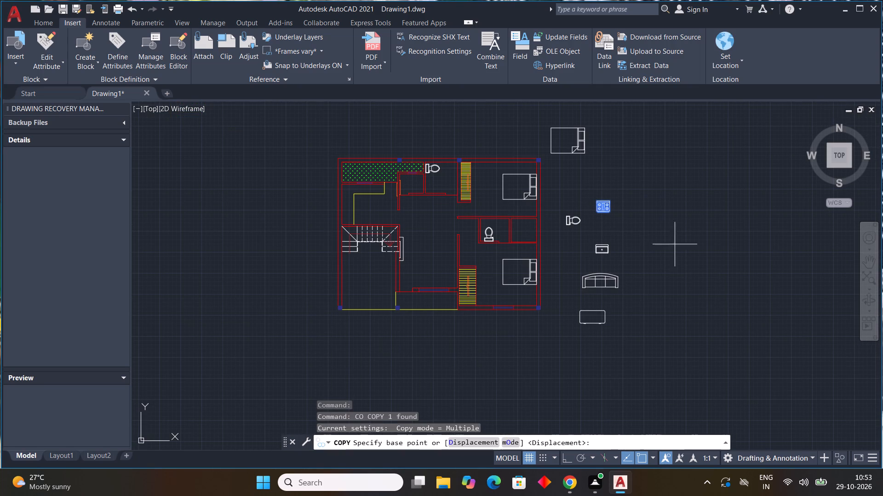
{"action": "left_click", "coordinate": [605, 206]}
{"action": "scroll", "coordinate": [377, 192], "scroll_direction": "up", "scroll_amount": 5}
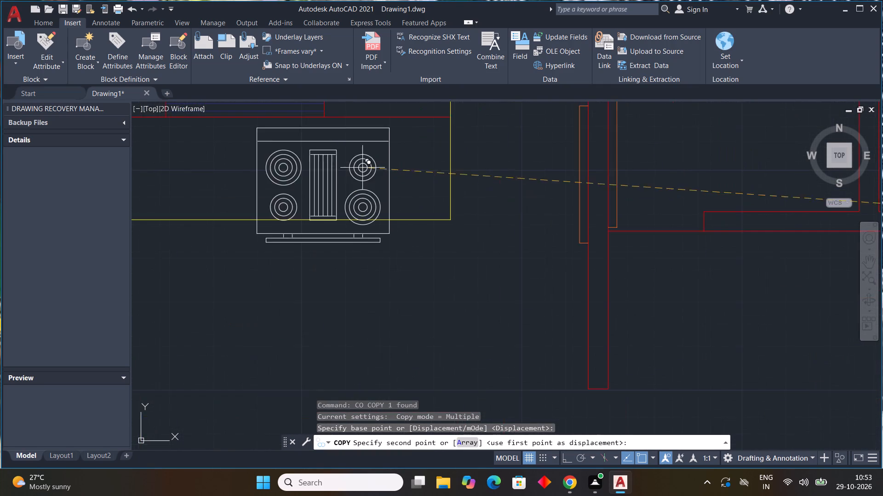
{"action": "middle_click_drag", "start_coordinate": [361, 166], "coordinate": [398, 213]}
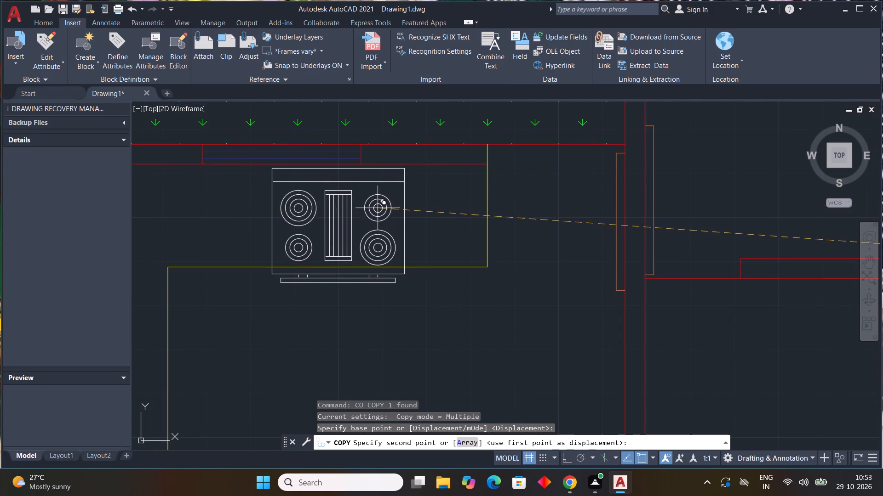
{"action": "left_click", "coordinate": [377, 208]}
{"action": "scroll", "coordinate": [446, 265], "scroll_direction": "down", "scroll_amount": 4}
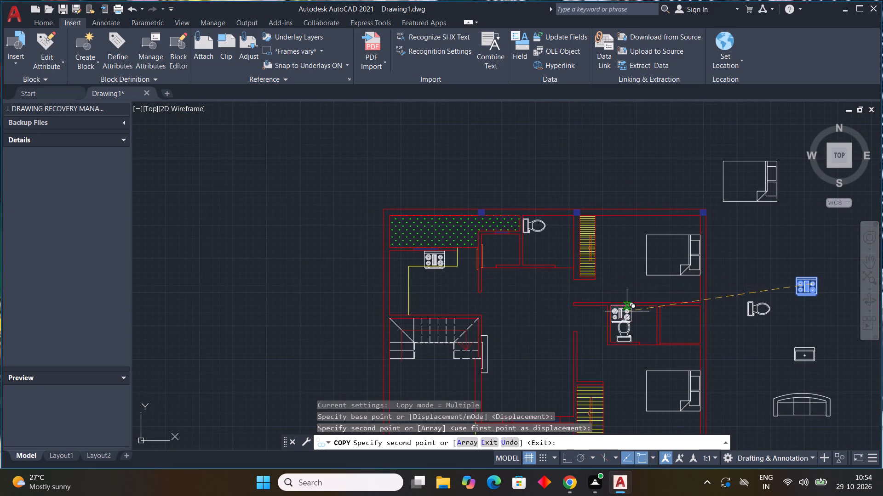
{"action": "key", "text": "Escape"}
Rotate the sink block outside the plan a quarter turn counterclockwise about its upper east corner, so its back faces west.
{"action": "middle_click_drag", "start_coordinate": [707, 322], "coordinate": [533, 231]}
{"action": "middle_click_drag", "start_coordinate": [529, 231], "coordinate": [525, 232]}
{"action": "left_click_drag", "start_coordinate": [627, 249], "coordinate": [624, 256]}
{"action": "left_click", "coordinate": [603, 275]}
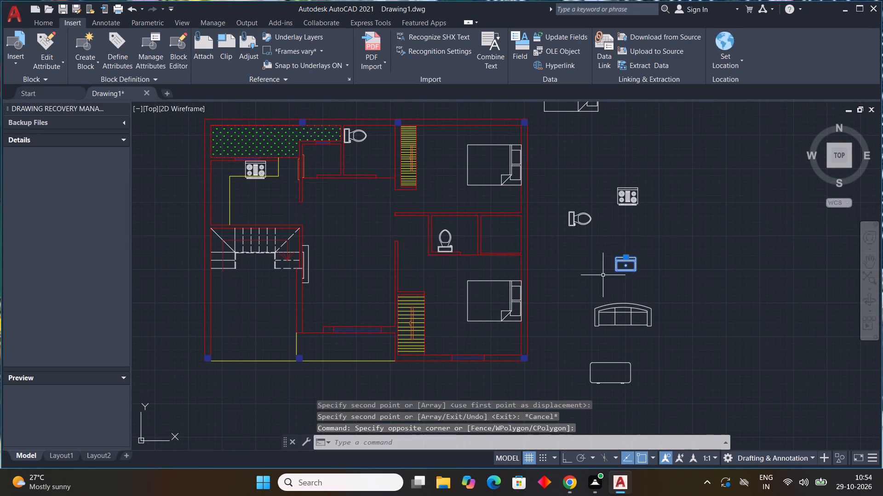
{"action": "key", "text": "r"}
{"action": "type", "text": "o"}
{"action": "key", "text": "space"}
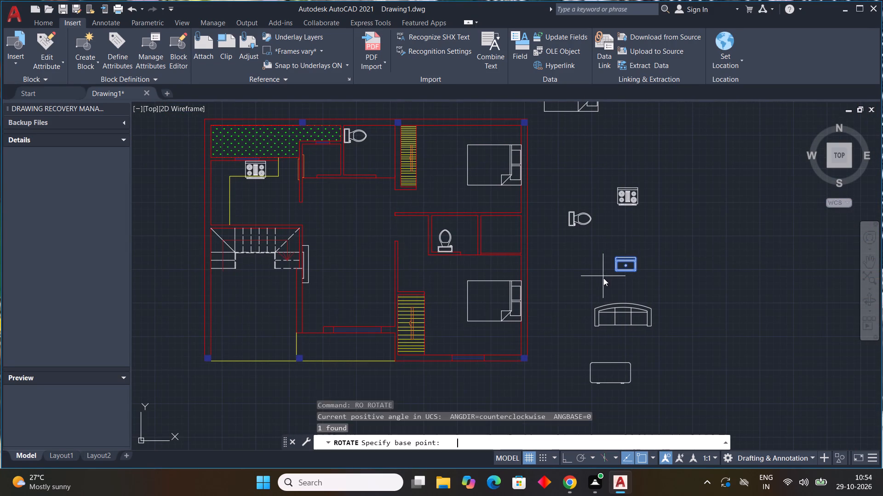
{"action": "left_click_drag", "start_coordinate": [635, 257], "coordinate": [631, 249]}
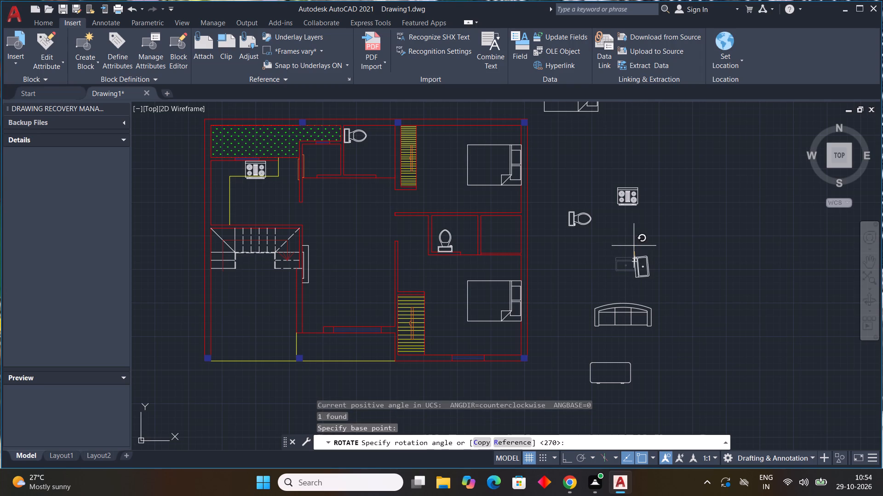
{"action": "key", "text": "F8"}
{"action": "left_click", "coordinate": [634, 246]}
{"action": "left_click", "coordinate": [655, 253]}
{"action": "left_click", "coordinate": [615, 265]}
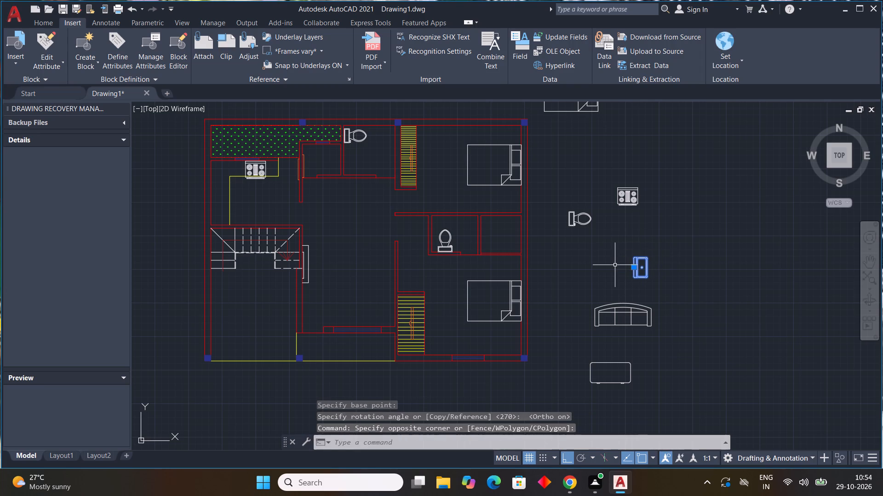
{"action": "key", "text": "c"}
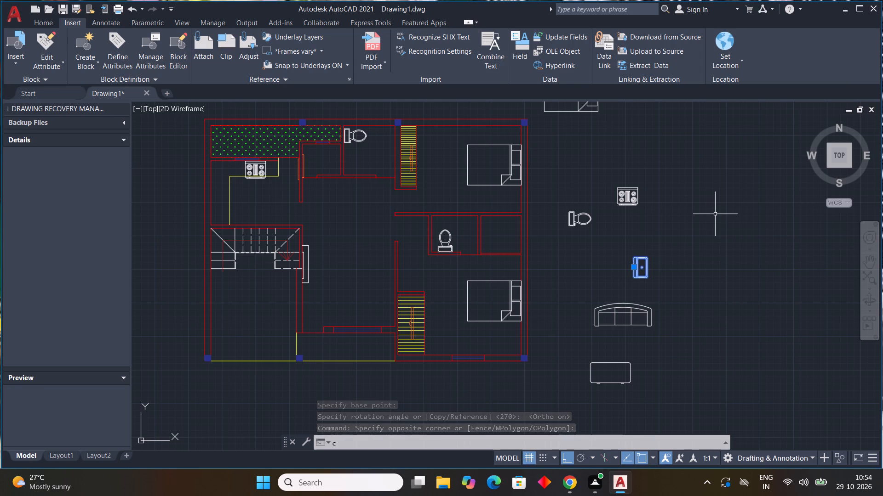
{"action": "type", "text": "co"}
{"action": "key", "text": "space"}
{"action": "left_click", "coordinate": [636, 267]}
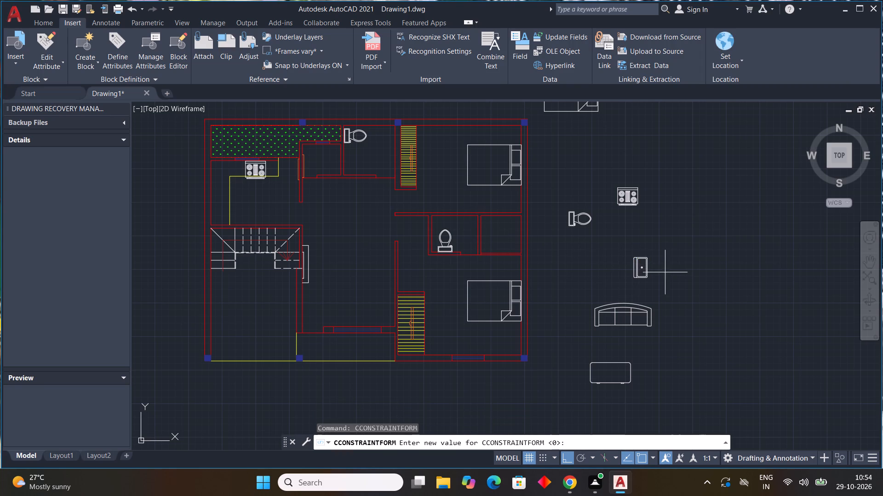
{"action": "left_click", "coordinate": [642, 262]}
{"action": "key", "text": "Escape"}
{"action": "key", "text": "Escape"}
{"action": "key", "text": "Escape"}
Copy the rotated sink block into the kitchen, onto the counter along the west wall above the staircase.
{"action": "left_click_drag", "start_coordinate": [664, 255], "coordinate": [653, 266]}
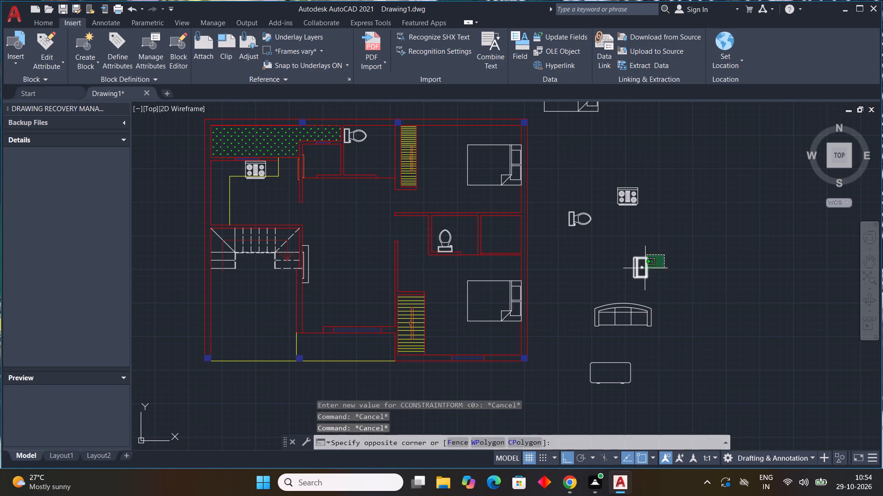
{"action": "left_click", "coordinate": [644, 269]}
{"action": "key", "text": "c"}
{"action": "type", "text": "o"}
{"action": "key", "text": "space"}
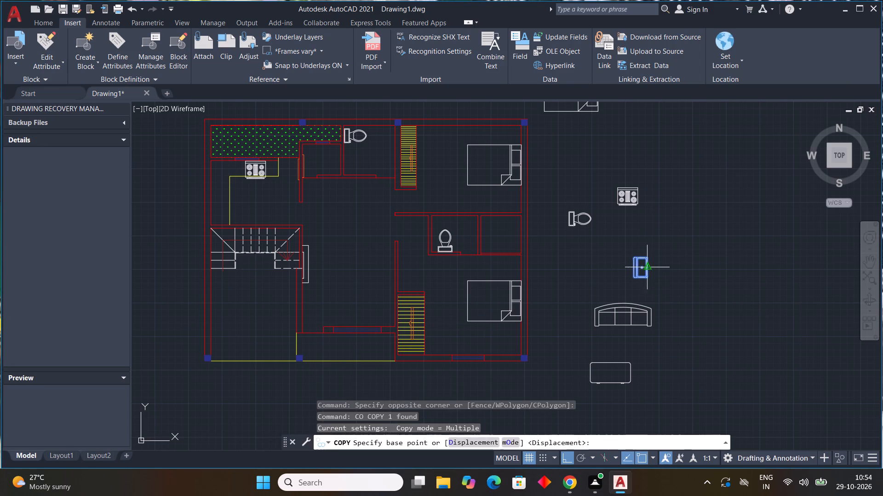
{"action": "left_click_drag", "start_coordinate": [636, 259], "coordinate": [628, 259]}
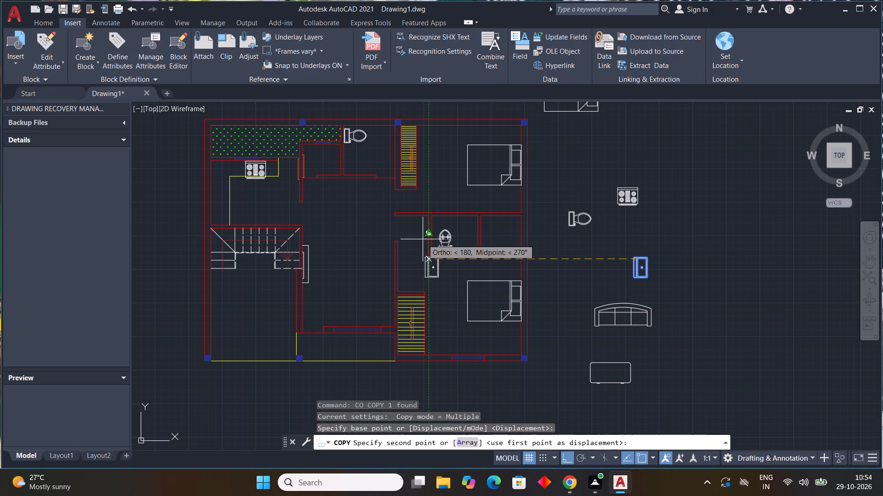
{"action": "key", "text": "F8"}
{"action": "middle_click_drag", "start_coordinate": [196, 224], "coordinate": [288, 248]}
{"action": "scroll", "coordinate": [315, 228], "scroll_direction": "up", "scroll_amount": 3}
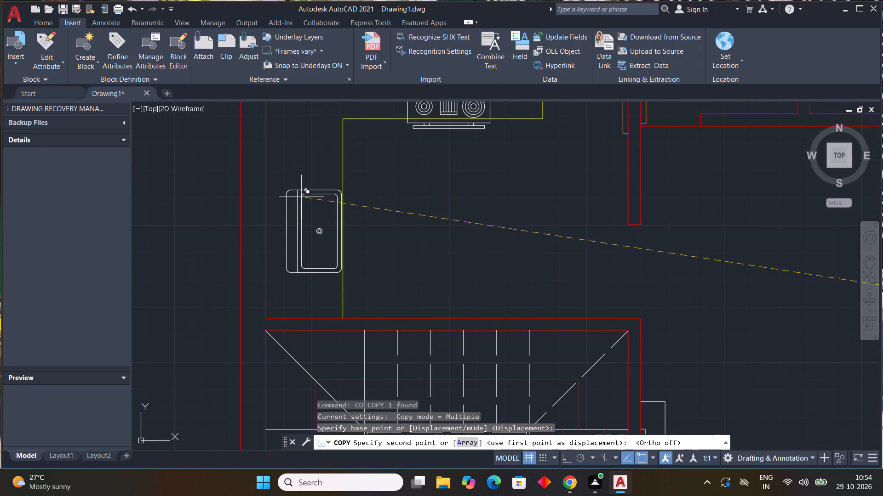
{"action": "left_click", "coordinate": [294, 187]}
{"action": "key", "text": "Escape"}
Delete the horizontal yellow counter edge that cuts across the front of the range.
{"action": "middle_click_drag", "start_coordinate": [378, 197], "coordinate": [412, 301]}
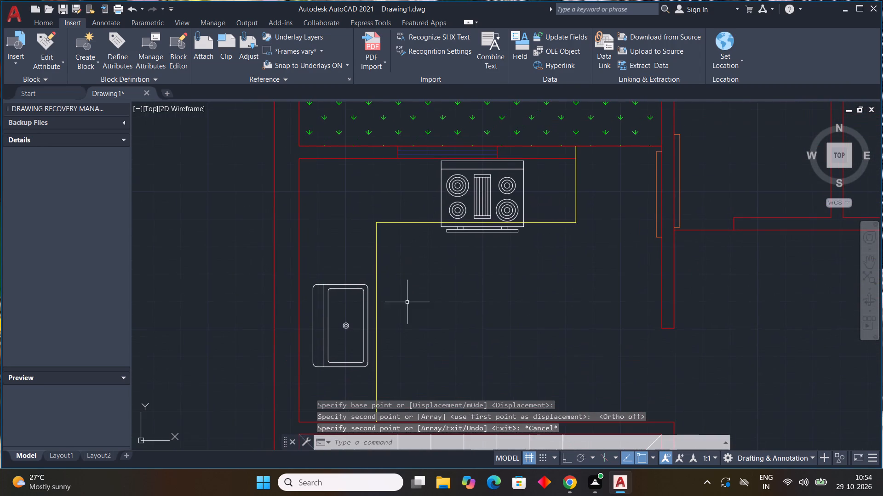
{"action": "left_click_drag", "start_coordinate": [552, 204], "coordinate": [550, 214]}
{"action": "left_click", "coordinate": [533, 251]}
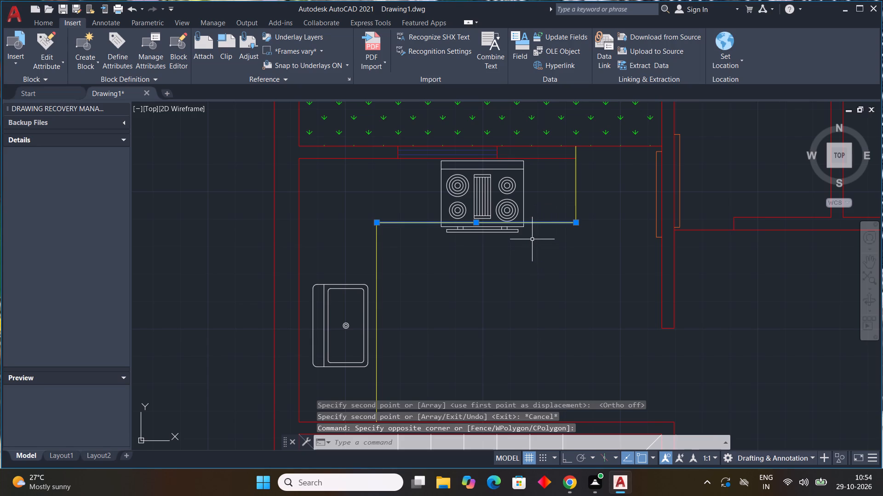
{"action": "key", "text": "Delete"}
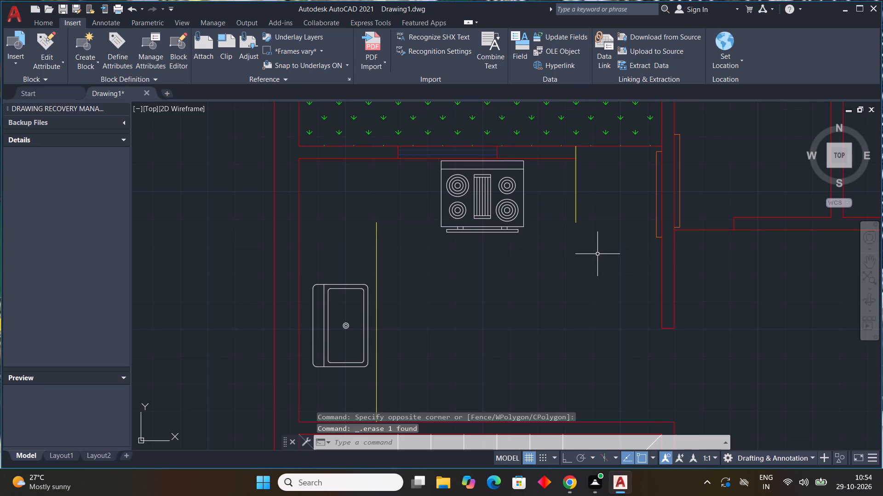
Draw a yellow line from the counter's east edge down past the range and across west to the vertical counter edge.
{"action": "type", "text": "l"}
{"action": "key", "text": "space"}
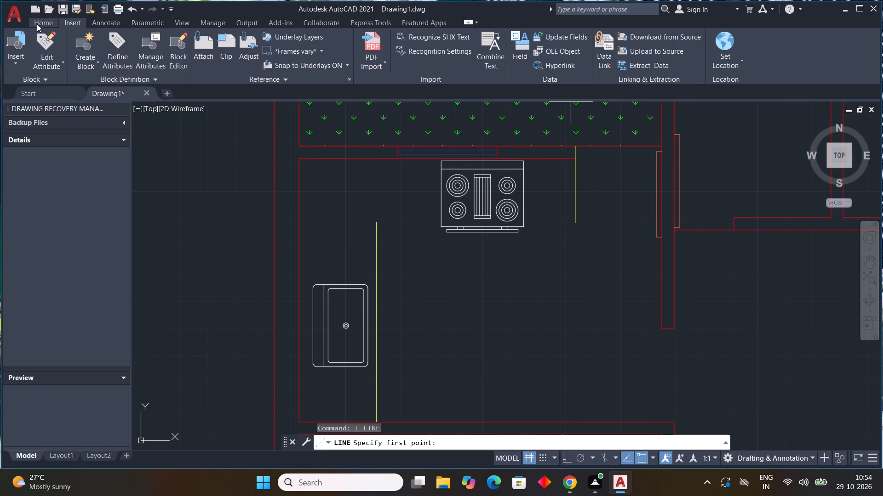
{"action": "left_click", "coordinate": [40, 23]}
{"action": "left_click", "coordinate": [659, 34]}
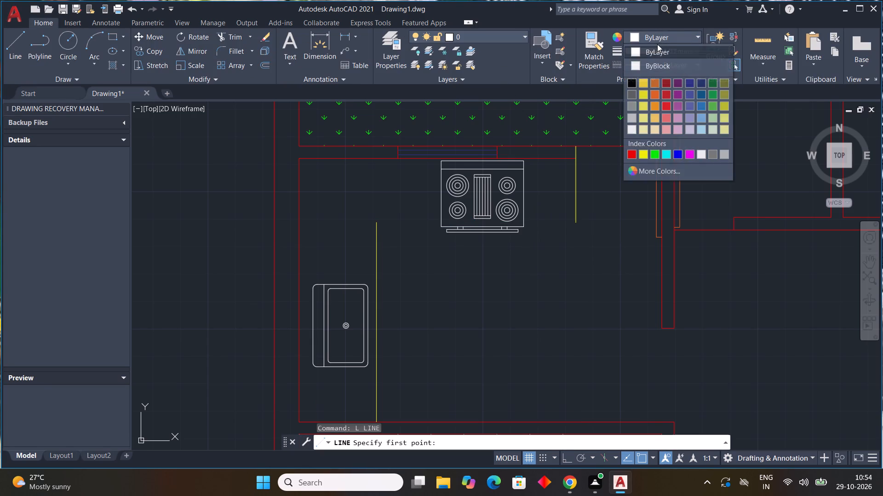
{"action": "left_click", "coordinate": [645, 151]}
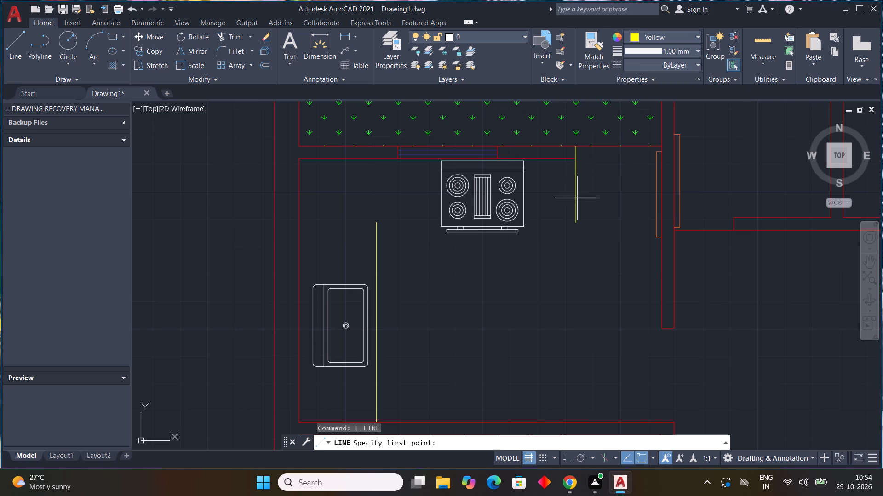
{"action": "left_click", "coordinate": [575, 224]}
{"action": "left_click_drag", "start_coordinate": [575, 248], "coordinate": [563, 248]}
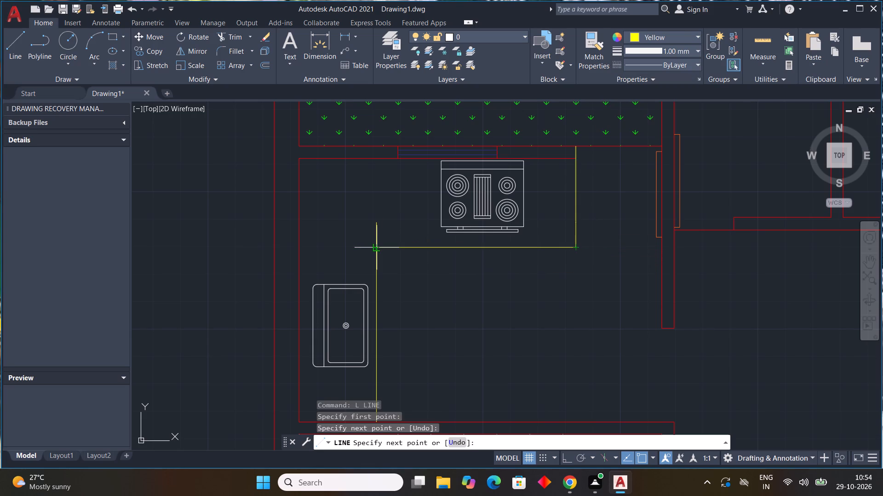
{"action": "left_click", "coordinate": [378, 244]}
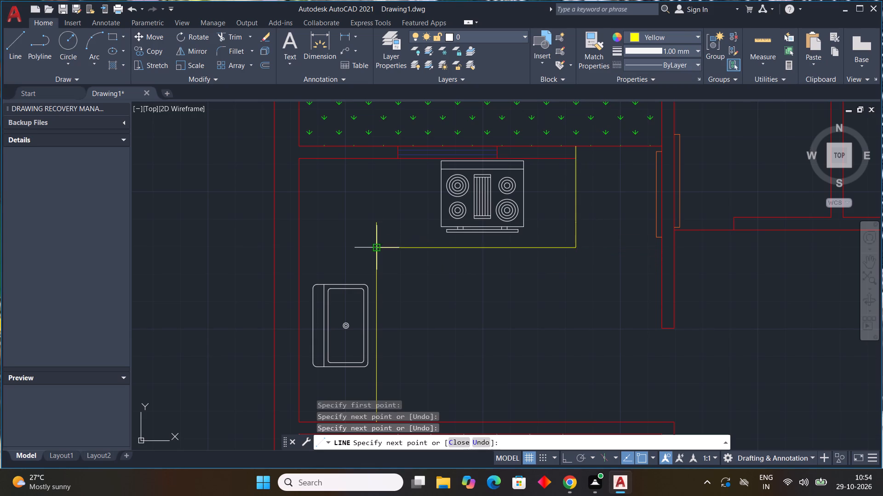
{"action": "key", "text": "Escape"}
Trim the leftover stub of the vertical counter edge above the new horizontal counter line.
{"action": "type", "text": "tr"}
{"action": "key", "text": "space"}
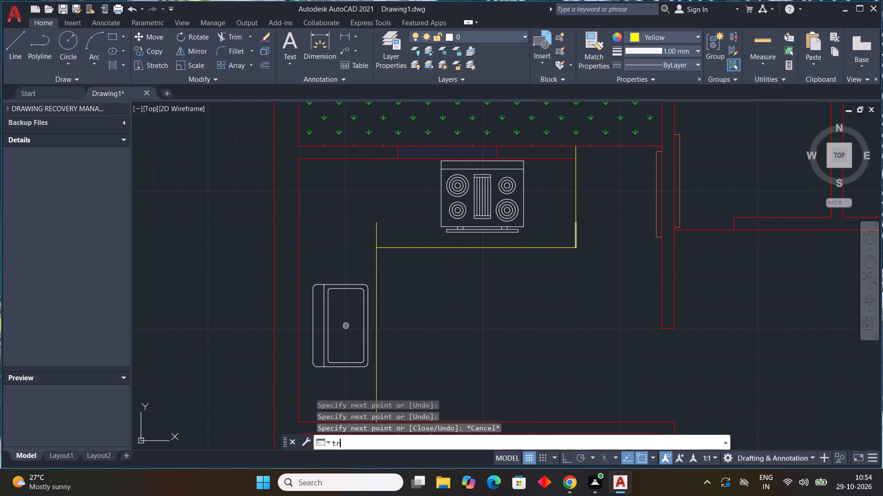
{"action": "left_click_drag", "start_coordinate": [400, 236], "coordinate": [354, 237]}
{"action": "scroll", "coordinate": [609, 241], "scroll_direction": "down", "scroll_amount": 3}
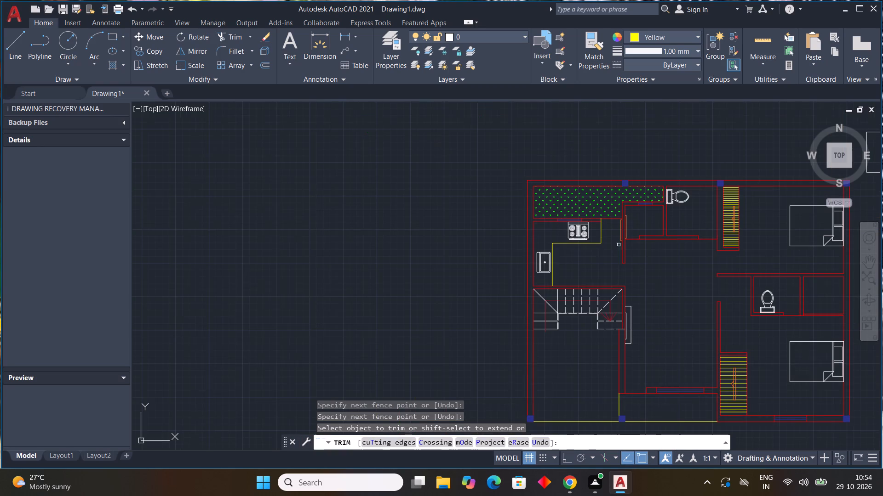
{"action": "key", "text": "Escape"}
{"action": "key", "text": "Escape"}
{"action": "key", "text": "Escape"}
{"action": "key", "text": "Escape"}
{"action": "key", "text": "Escape"}
{"action": "key", "text": "Escape"}
{"action": "key", "text": "Escape"}
{"action": "key", "text": "Escape"}
{"action": "key", "text": "Escape"}
{"action": "key", "text": "Escape"}
{"action": "key", "text": "Escape"}
{"action": "key", "text": "Escape"}
{"action": "key", "text": "Escape"}
{"action": "key", "text": "Escape"}
{"action": "key", "text": "Escape"}
{"action": "key", "text": "Escape"}
{"action": "key", "text": "Escape"}
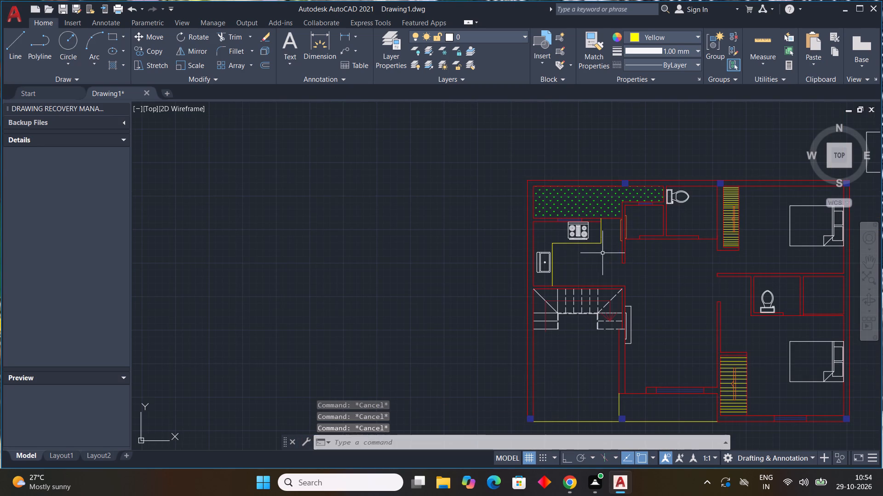
Move the kitchen range block slightly south, away from the window wall and closer to the counter's front edge.
{"action": "scroll", "coordinate": [591, 248], "scroll_direction": "up", "scroll_amount": 1}
{"action": "scroll", "coordinate": [585, 253], "scroll_direction": "down", "scroll_amount": 2}
{"action": "middle_click_drag", "start_coordinate": [629, 270], "coordinate": [538, 251]}
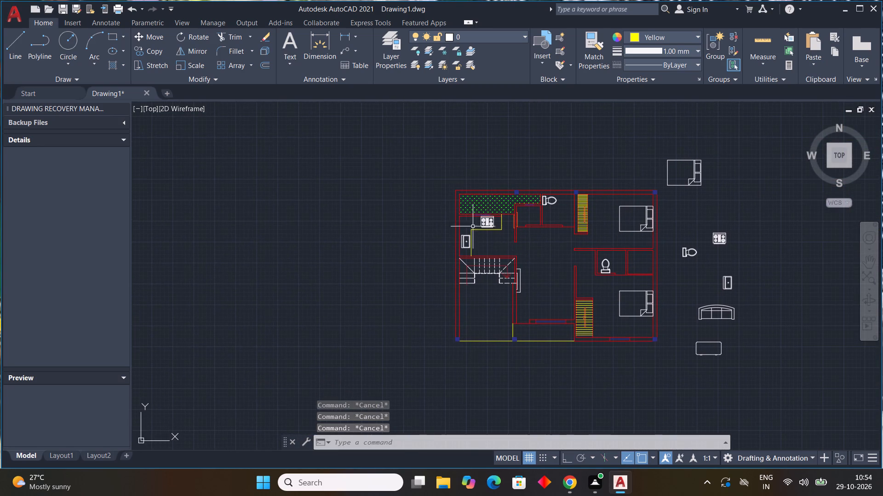
{"action": "scroll", "coordinate": [499, 217], "scroll_direction": "up", "scroll_amount": 3}
{"action": "left_click", "coordinate": [467, 230]}
{"action": "scroll", "coordinate": [423, 220], "scroll_direction": "up", "scroll_amount": 3}
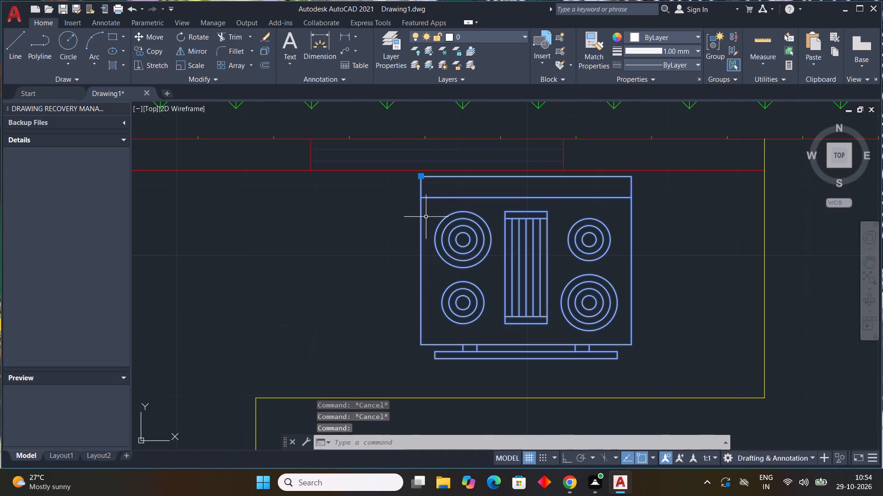
{"action": "left_click", "coordinate": [420, 175]}
{"action": "left_click", "coordinate": [424, 191]}
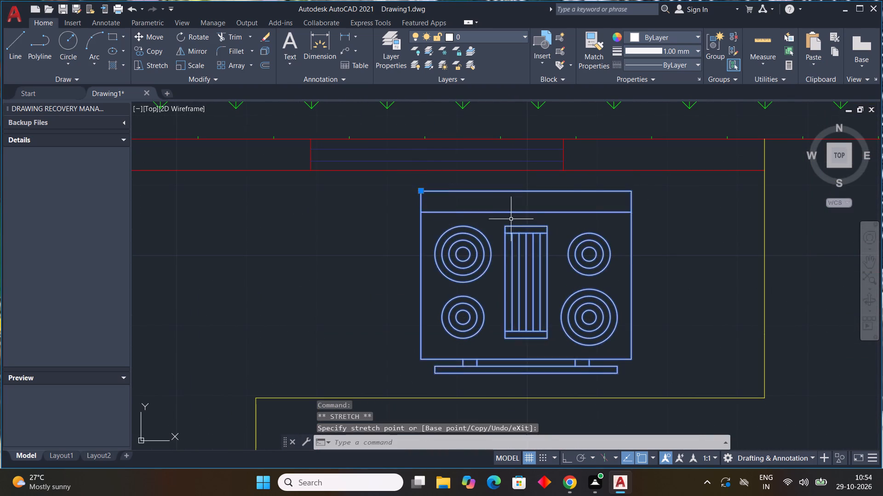
{"action": "scroll", "coordinate": [513, 220], "scroll_direction": "down", "scroll_amount": 3}
{"action": "key", "text": "Escape"}
{"action": "key", "text": "Escape"}
Delete the spare range, toilet and sink blocks lying outside the floor plan to the east.
{"action": "scroll", "coordinate": [718, 283], "scroll_direction": "down", "scroll_amount": 3}
{"action": "middle_click_drag", "start_coordinate": [721, 290], "coordinate": [615, 260]}
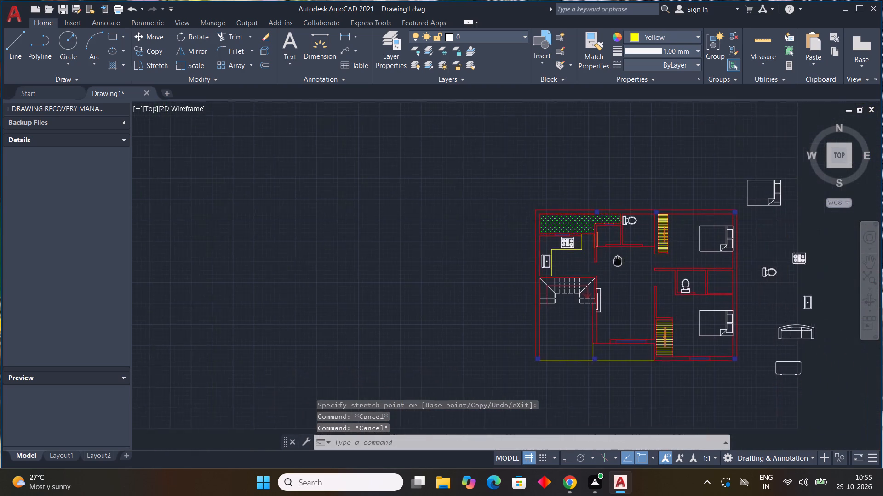
{"action": "middle_click_drag", "start_coordinate": [615, 260], "coordinate": [516, 235]}
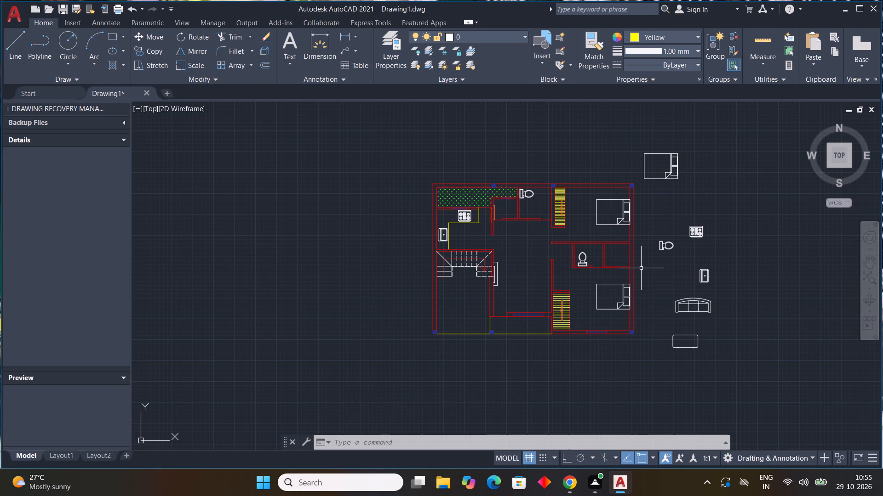
{"action": "middle_click_drag", "start_coordinate": [704, 306], "coordinate": [657, 241]}
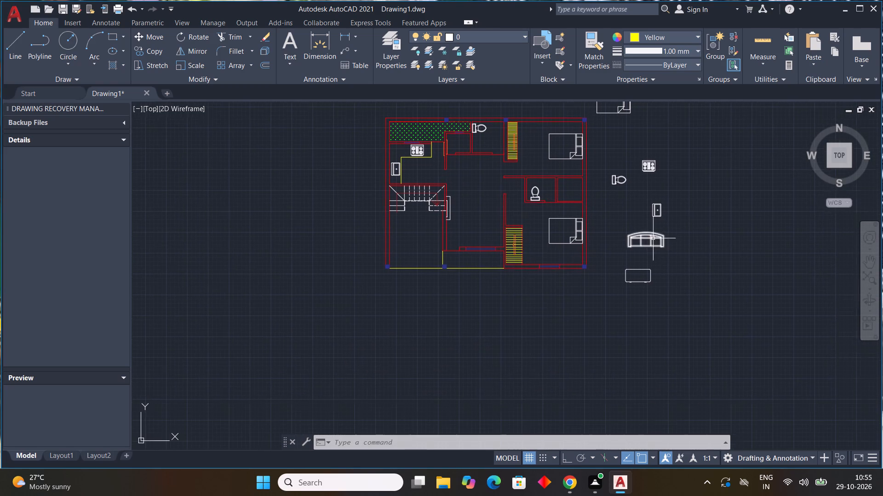
{"action": "scroll", "coordinate": [665, 268], "scroll_direction": "up", "scroll_amount": 2}
{"action": "scroll", "coordinate": [683, 191], "scroll_direction": "down", "scroll_amount": 2}
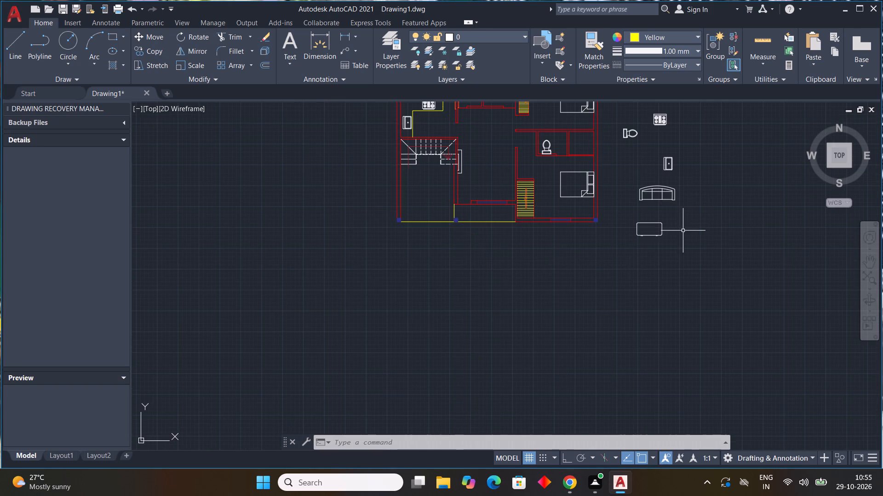
{"action": "left_click", "coordinate": [688, 157]}
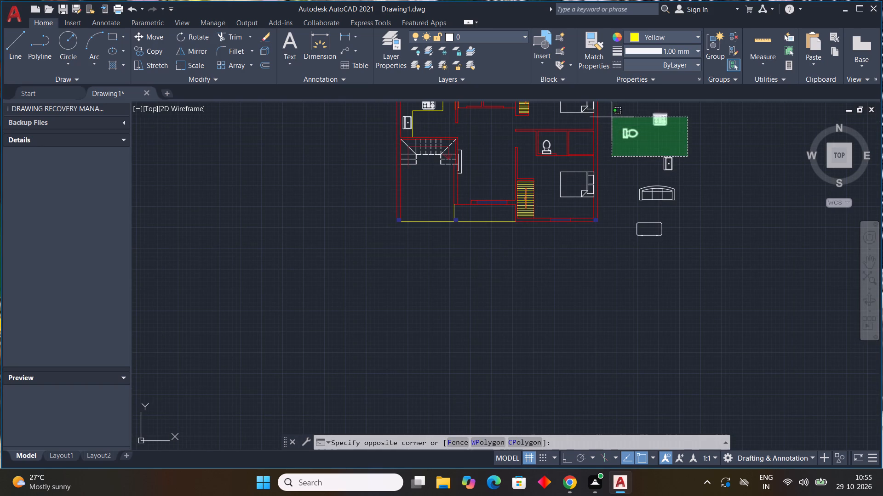
{"action": "left_click", "coordinate": [613, 115]}
{"action": "left_click_drag", "start_coordinate": [673, 150], "coordinate": [674, 155]}
{"action": "left_click", "coordinate": [642, 168]}
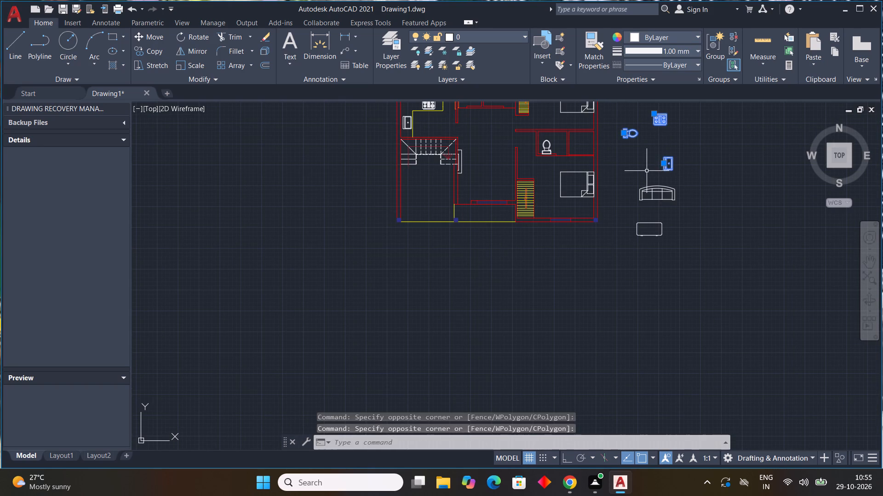
{"action": "key", "text": "Delete"}
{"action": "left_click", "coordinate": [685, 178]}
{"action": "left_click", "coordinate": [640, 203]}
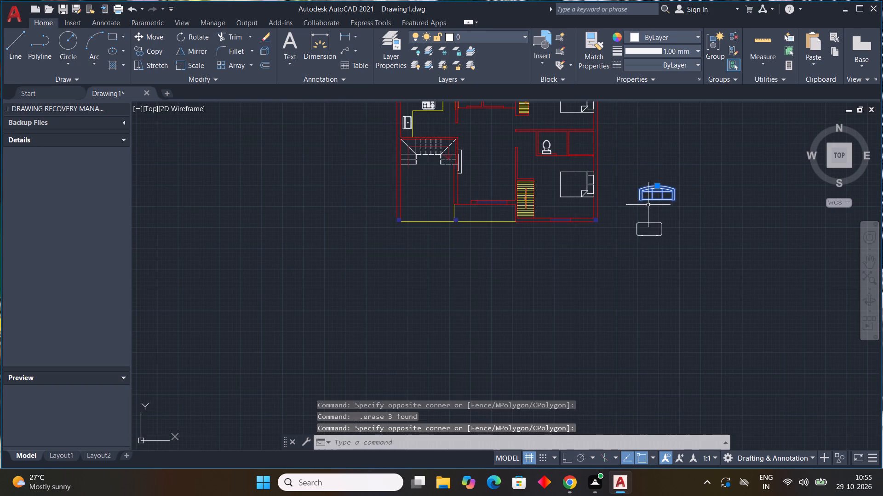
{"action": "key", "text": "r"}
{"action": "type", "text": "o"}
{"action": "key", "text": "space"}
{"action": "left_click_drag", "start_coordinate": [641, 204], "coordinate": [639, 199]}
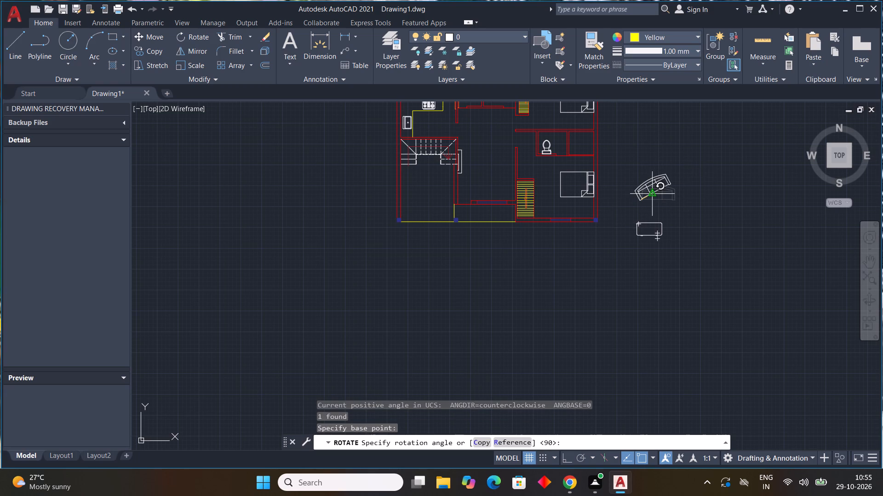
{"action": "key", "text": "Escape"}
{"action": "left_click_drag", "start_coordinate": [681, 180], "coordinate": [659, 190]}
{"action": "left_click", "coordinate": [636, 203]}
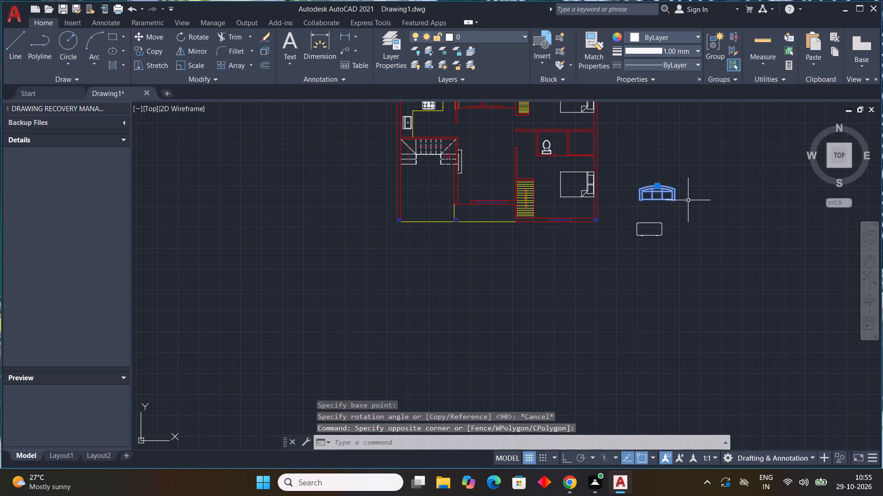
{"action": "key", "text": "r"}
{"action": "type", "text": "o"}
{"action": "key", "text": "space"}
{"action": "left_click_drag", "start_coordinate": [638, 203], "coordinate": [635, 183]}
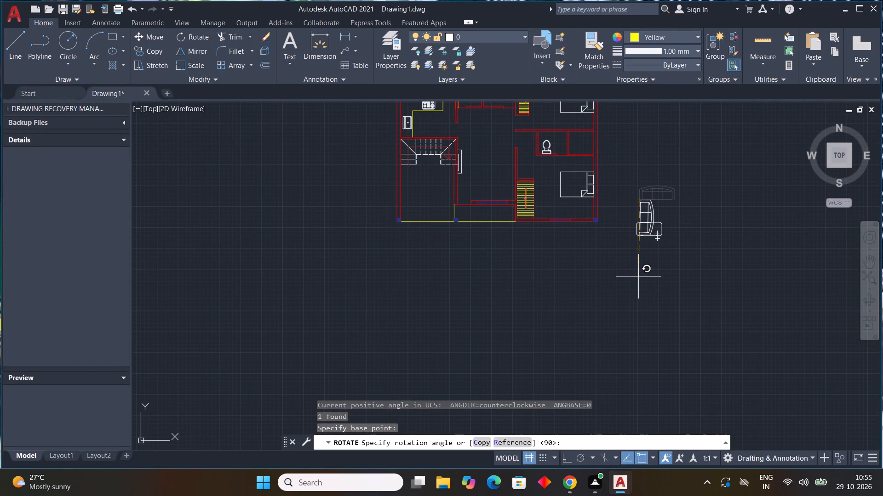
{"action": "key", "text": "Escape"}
Rotate the spare sofa outside the plan by 270 degrees about its lower-right corner so its curved back faces east.
{"action": "middle_click_drag", "start_coordinate": [688, 201], "coordinate": [689, 226]}
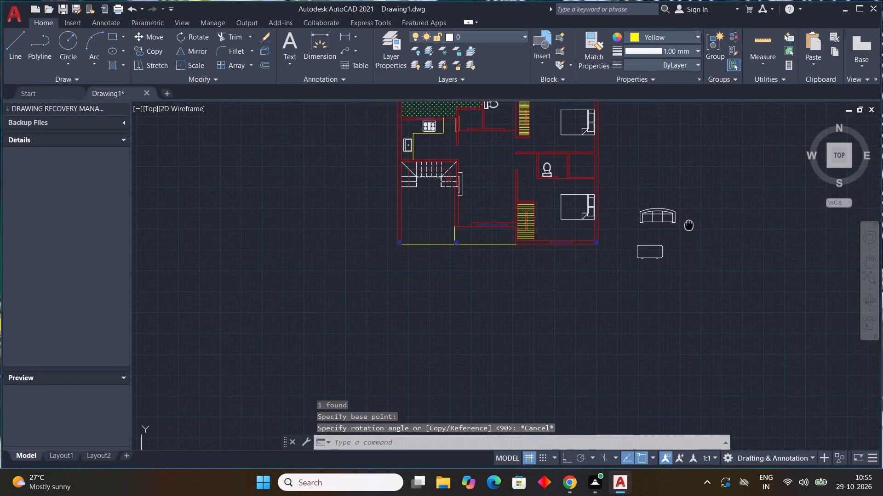
{"action": "middle_click_drag", "start_coordinate": [689, 226], "coordinate": [653, 286]}
{"action": "scroll", "coordinate": [628, 276], "scroll_direction": "up", "scroll_amount": 3}
{"action": "left_click_drag", "start_coordinate": [654, 237], "coordinate": [625, 248]}
{"action": "left_click", "coordinate": [510, 309]}
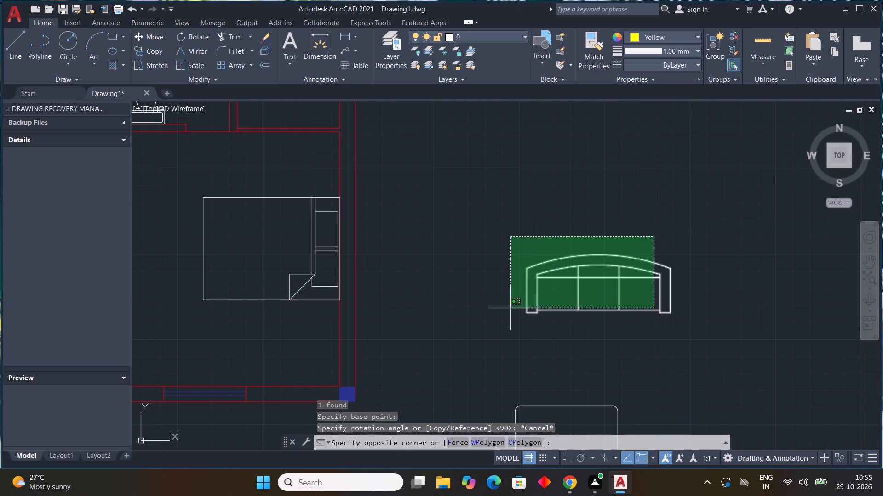
{"action": "type", "text": "ro"}
{"action": "key", "text": "space"}
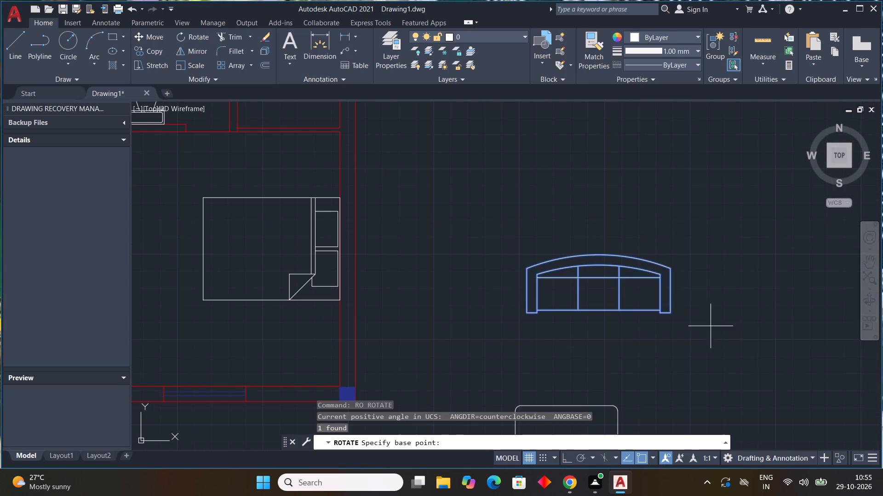
{"action": "left_click_drag", "start_coordinate": [669, 310], "coordinate": [676, 298]}
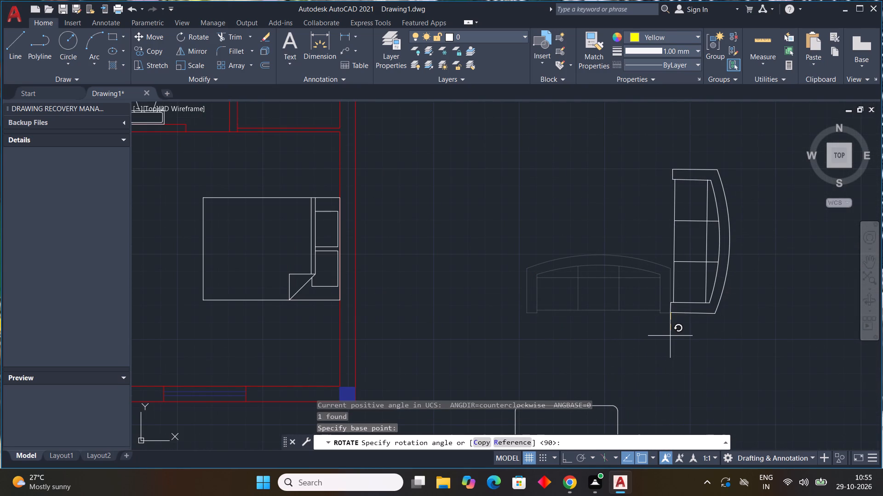
{"action": "key", "text": "F8"}
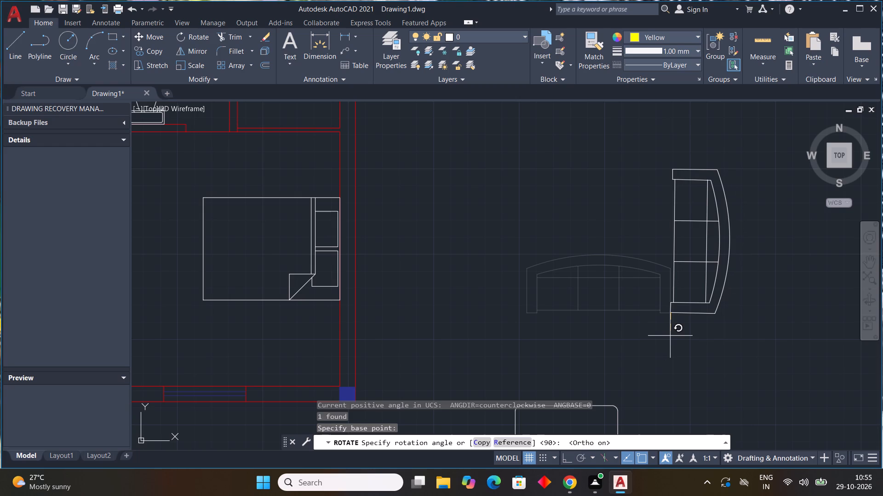
{"action": "left_click", "coordinate": [670, 336]}
Copy the rotated sofa into the living room, with the middle of its curved back against the east wall.
{"action": "left_click_drag", "start_coordinate": [730, 158], "coordinate": [715, 202]}
{"action": "left_click", "coordinate": [625, 349]}
{"action": "type", "text": "co"}
{"action": "key", "text": "space"}
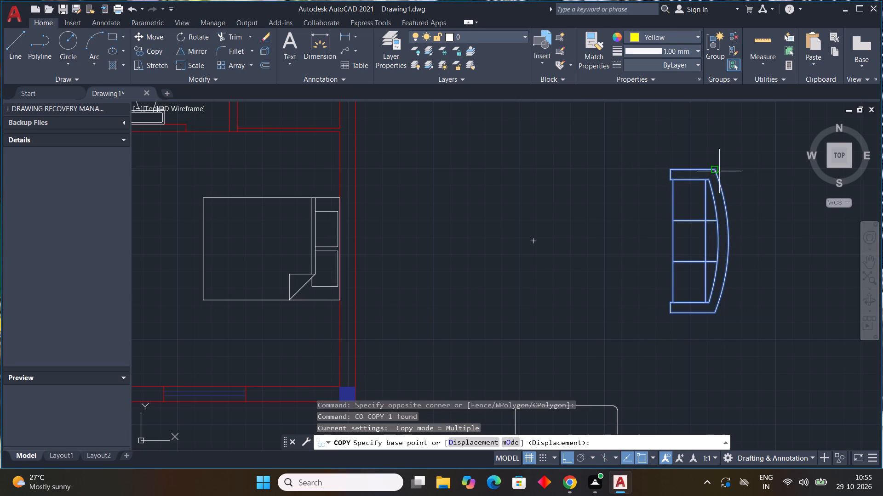
{"action": "left_click", "coordinate": [727, 231]}
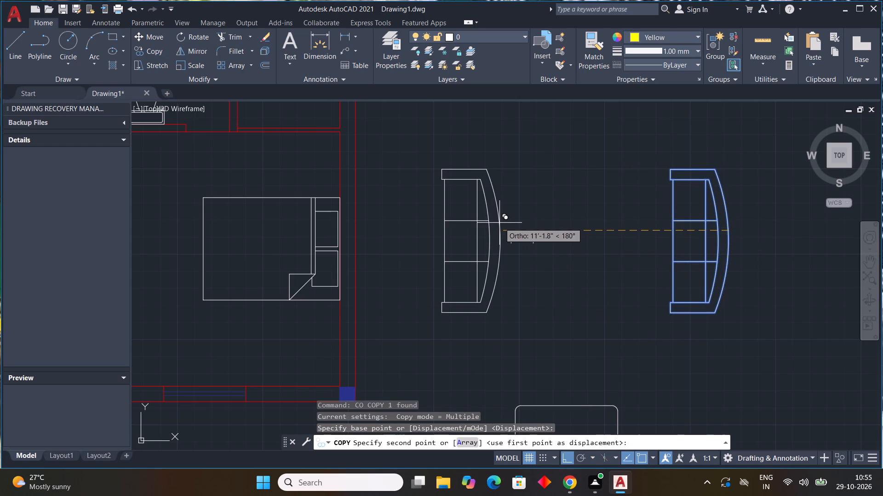
{"action": "key", "text": "F8"}
{"action": "middle_click_drag", "start_coordinate": [361, 237], "coordinate": [551, 280]}
{"action": "scroll", "coordinate": [368, 244], "scroll_direction": "down", "scroll_amount": 2}
{"action": "middle_click_drag", "start_coordinate": [568, 280], "coordinate": [599, 276]}
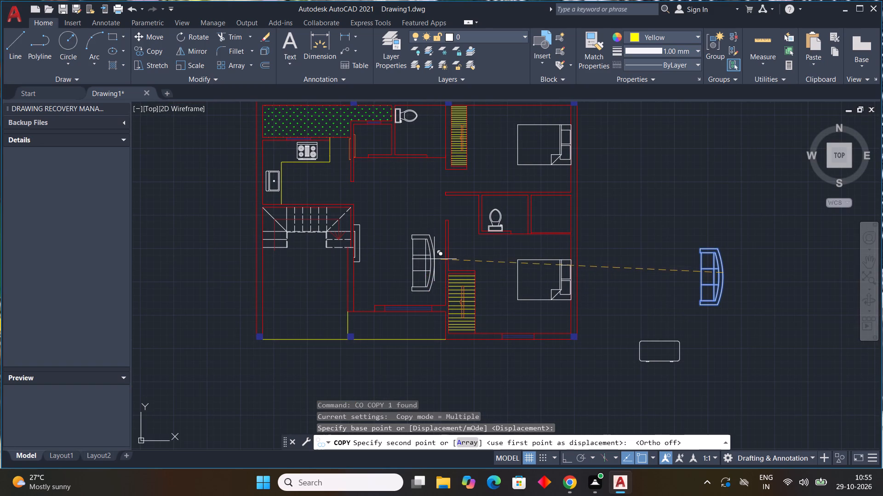
{"action": "scroll", "coordinate": [435, 258], "scroll_direction": "up", "scroll_amount": 2}
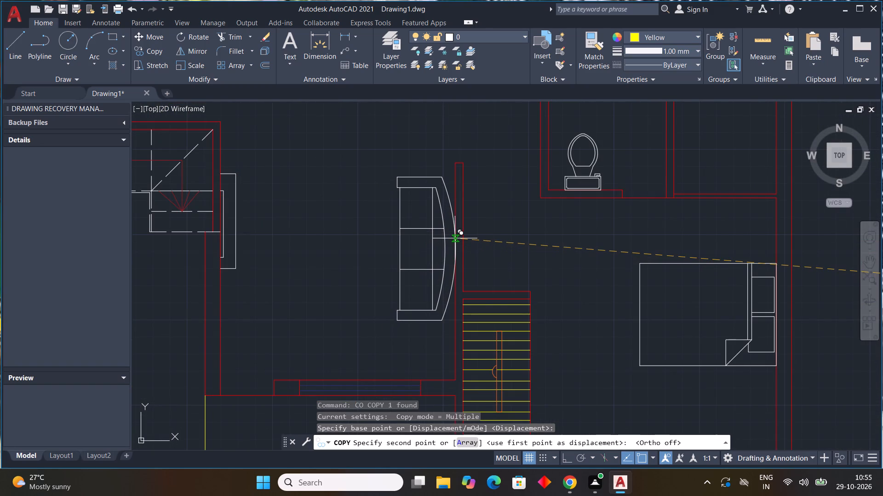
{"action": "left_click", "coordinate": [452, 237]}
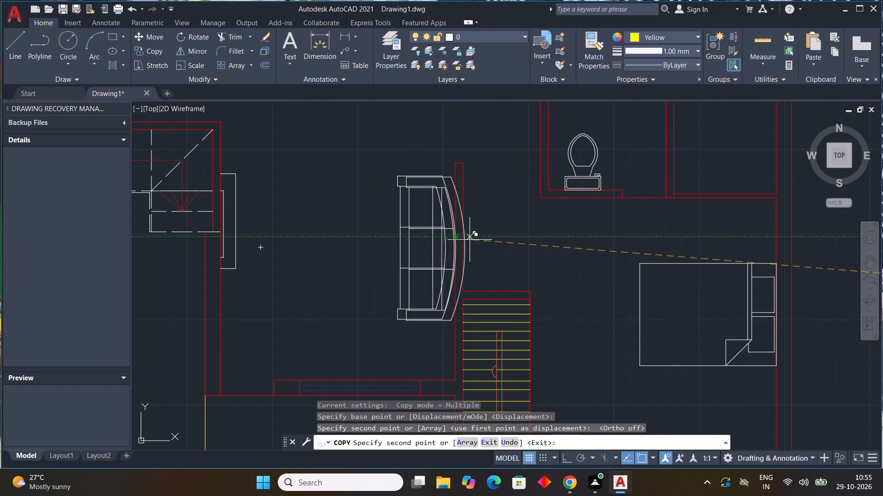
{"action": "key", "text": "Escape"}
Move the living room sofa slightly west so its curved back clears the east wall line.
{"action": "scroll", "coordinate": [492, 289], "scroll_direction": "down", "scroll_amount": 2}
{"action": "scroll", "coordinate": [470, 286], "scroll_direction": "up", "scroll_amount": 3}
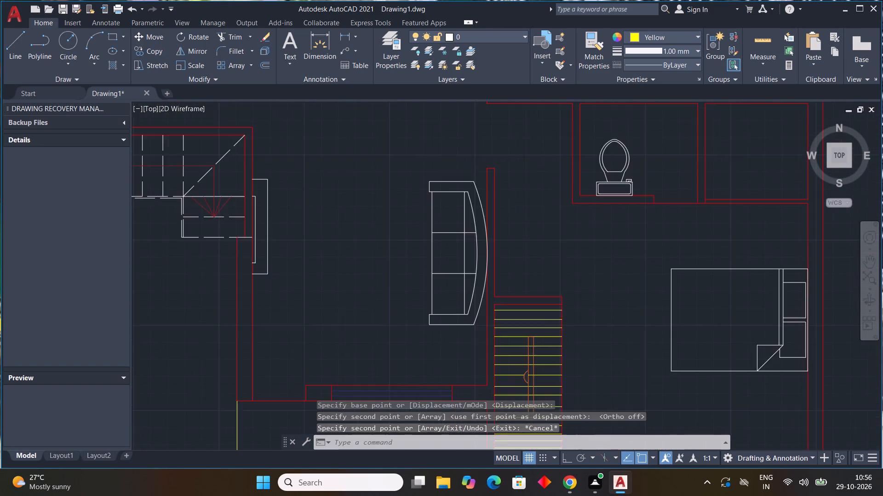
{"action": "left_click", "coordinate": [488, 302]}
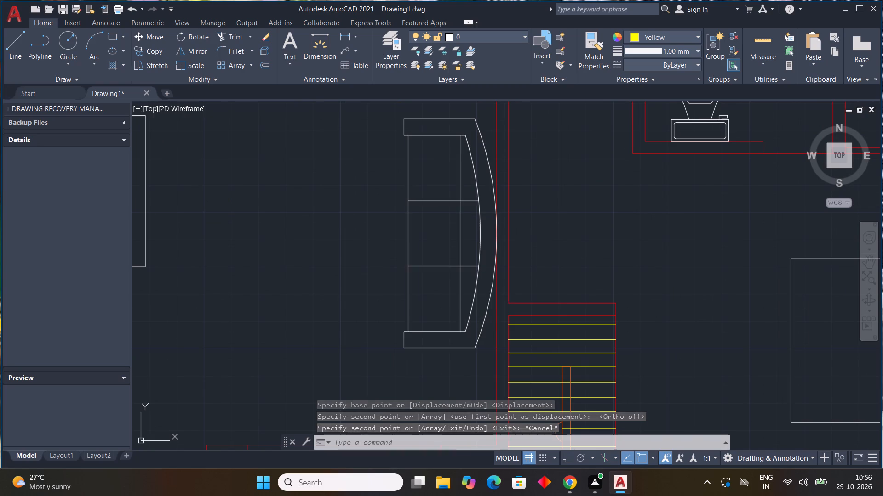
{"action": "type", "text": "m"}
{"action": "key", "text": "space"}
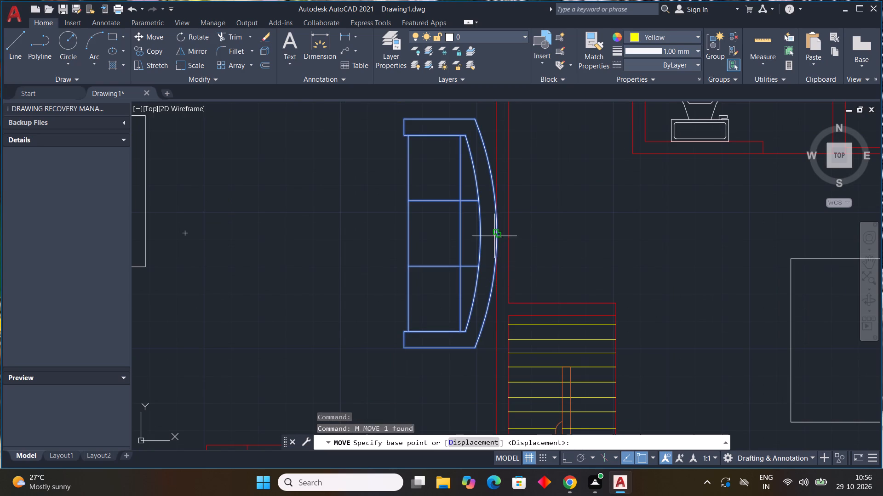
{"action": "left_click", "coordinate": [494, 236]}
{"action": "scroll", "coordinate": [500, 232], "scroll_direction": "up", "scroll_amount": 3}
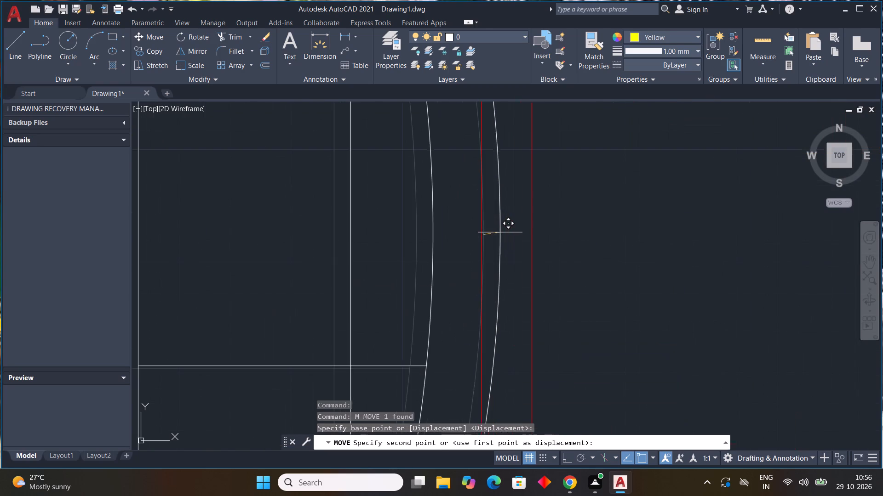
{"action": "left_click", "coordinate": [476, 225]}
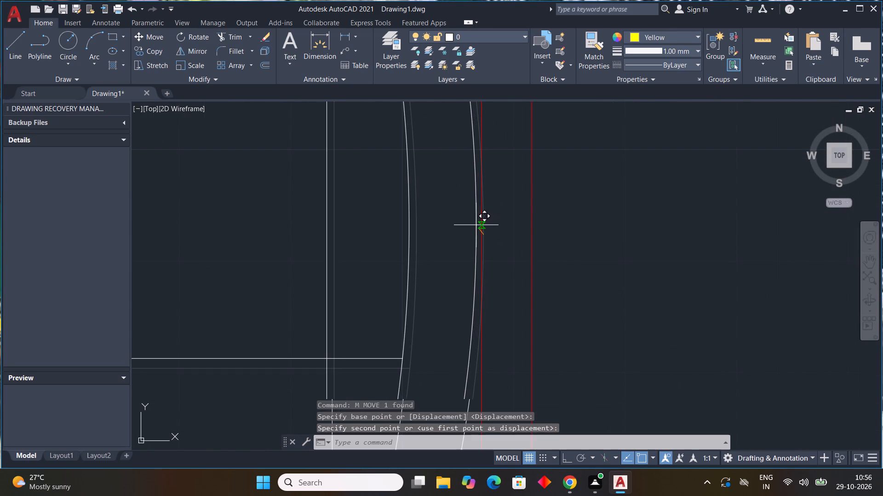
{"action": "scroll", "coordinate": [503, 247], "scroll_direction": "down", "scroll_amount": 3}
{"action": "key", "text": "Escape"}
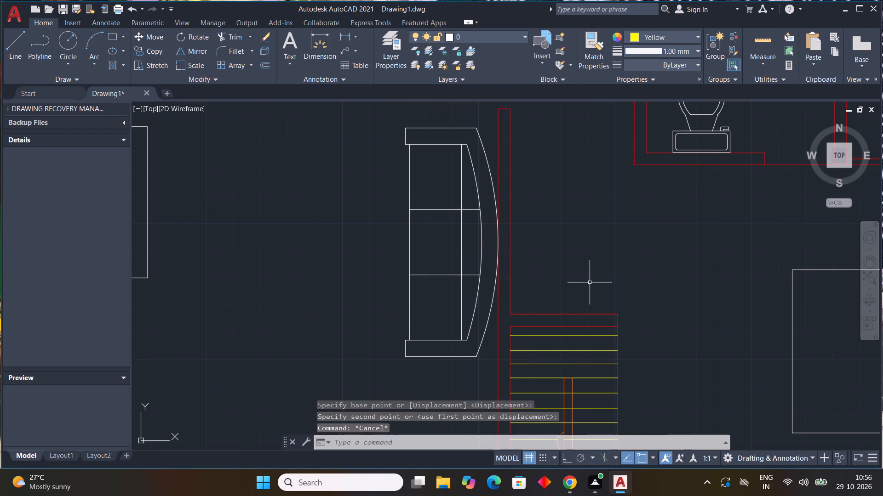
Rotate the spare sofa outside the plan another 270 degrees about its upper-left corner so its curved back faces south.
{"action": "scroll", "coordinate": [590, 282], "scroll_direction": "down", "scroll_amount": 4}
{"action": "middle_click_drag", "start_coordinate": [608, 293], "coordinate": [514, 232]}
{"action": "key", "text": "Escape"}
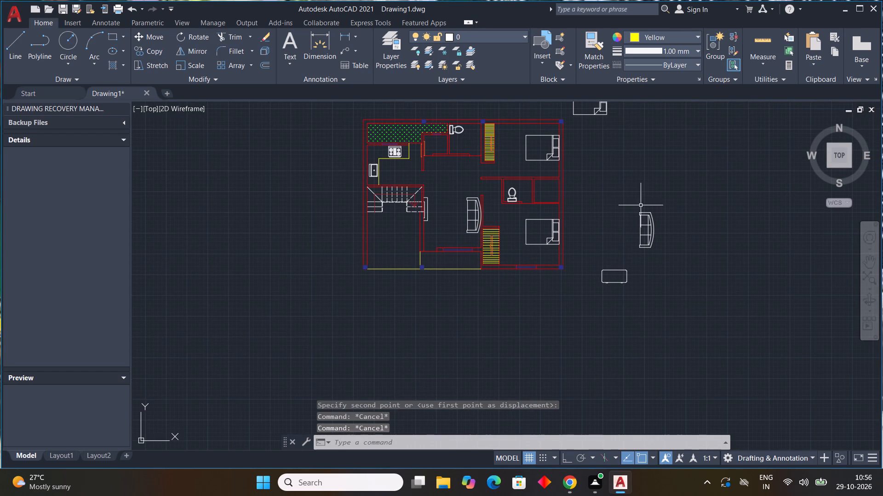
{"action": "left_click_drag", "start_coordinate": [641, 205], "coordinate": [641, 214]}
{"action": "left_click", "coordinate": [617, 251]}
{"action": "key", "text": "r"}
{"action": "key", "text": "o"}
{"action": "key", "text": "space"}
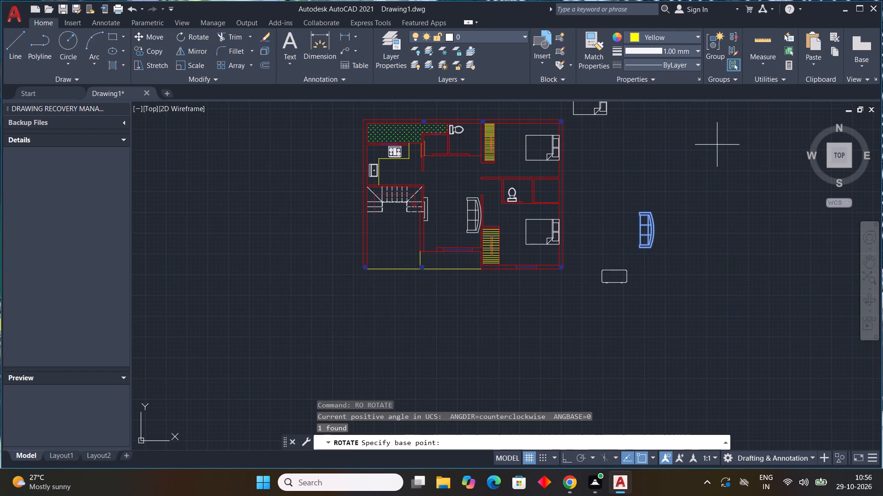
{"action": "left_click", "coordinate": [636, 210]}
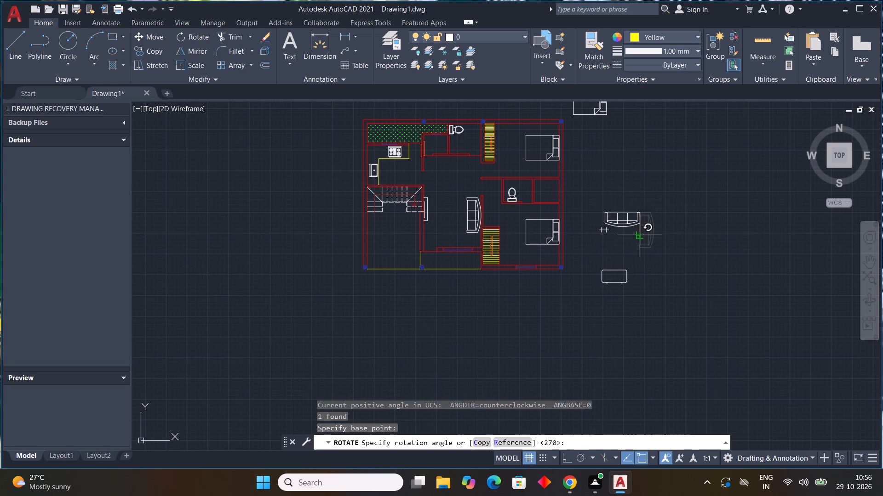
{"action": "left_click", "coordinate": [641, 236]}
Copy the spare sofa outside the plan into the living room, with the middle of its curved back against the south wall.
{"action": "left_click_drag", "start_coordinate": [649, 197], "coordinate": [644, 206]}
{"action": "left_click", "coordinate": [606, 230]}
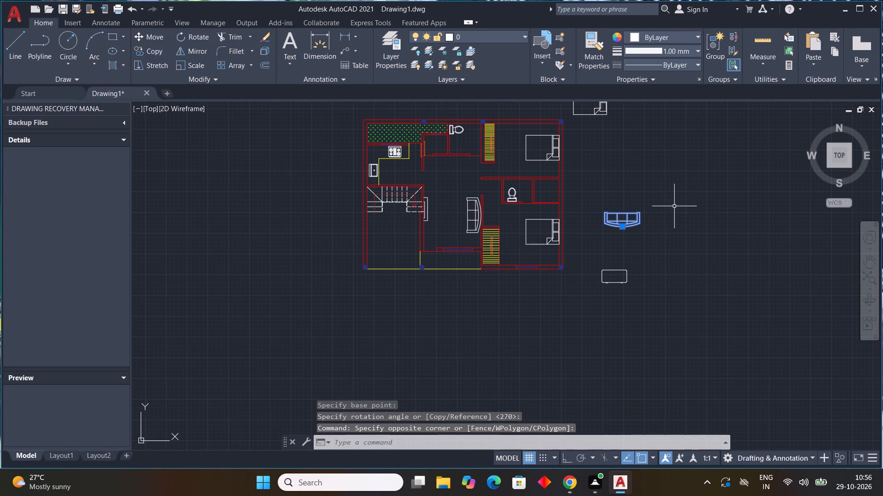
{"action": "key", "text": "c"}
{"action": "type", "text": "o"}
{"action": "key", "text": "space"}
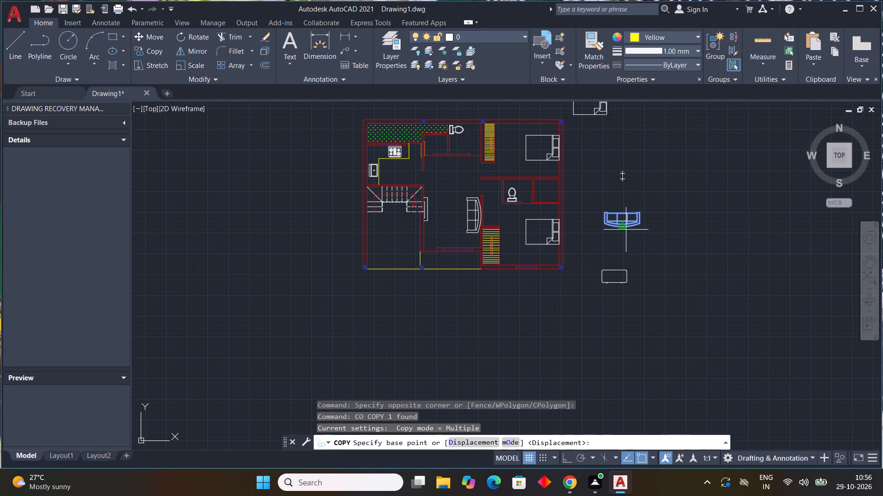
{"action": "left_click_drag", "start_coordinate": [624, 228], "coordinate": [590, 235]}
{"action": "scroll", "coordinate": [462, 251], "scroll_direction": "up", "scroll_amount": 4}
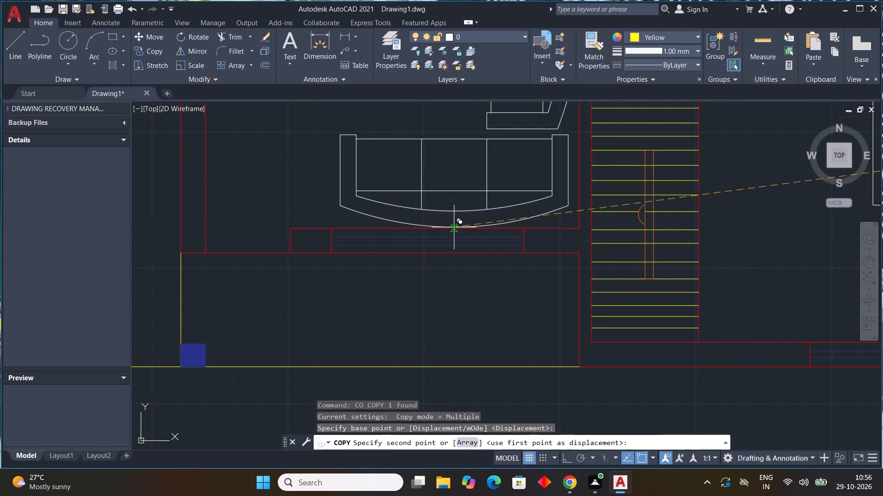
{"action": "left_click", "coordinate": [451, 224]}
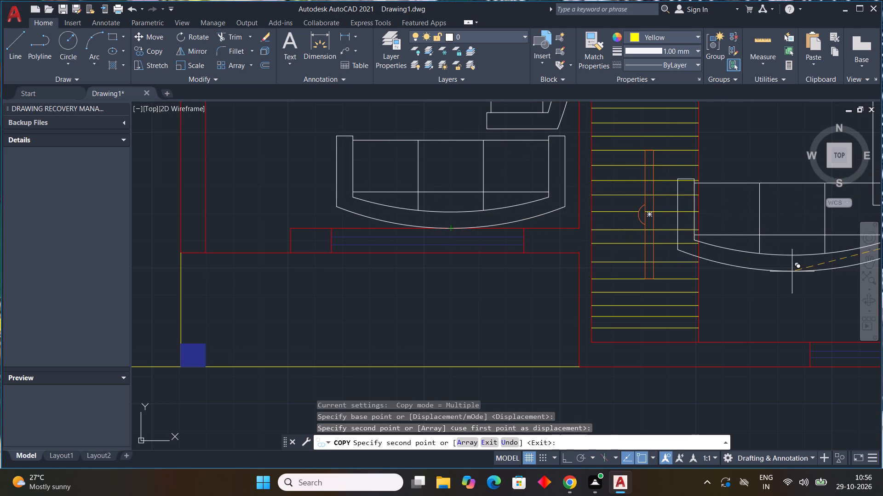
{"action": "key", "text": "Escape"}
{"action": "key", "text": "Escape"}
{"action": "scroll", "coordinate": [543, 222], "scroll_direction": "down", "scroll_amount": 4}
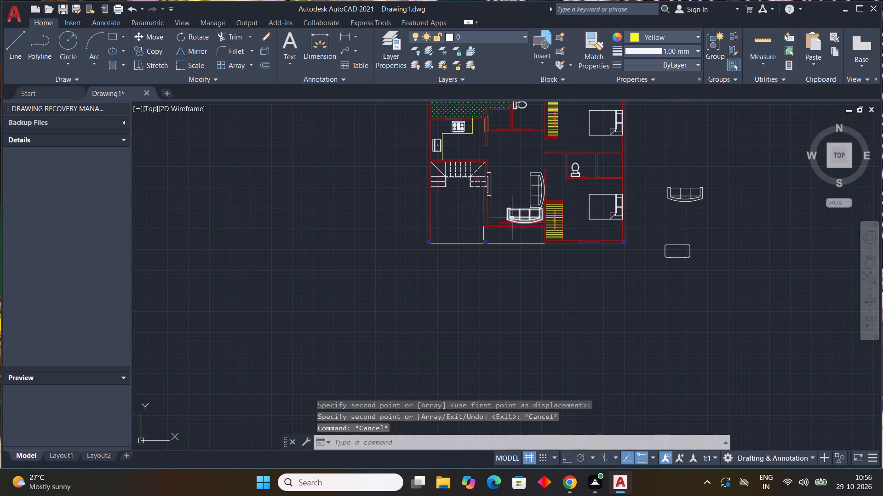
Rotate the spare table outside the plan a quarter turn clockwise about its upper-right corner so its length runs north-south.
{"action": "middle_click_drag", "start_coordinate": [639, 240], "coordinate": [612, 241]}
{"action": "left_click_drag", "start_coordinate": [680, 234], "coordinate": [636, 286]}
{"action": "left_click", "coordinate": [636, 288]}
{"action": "key", "text": "r"}
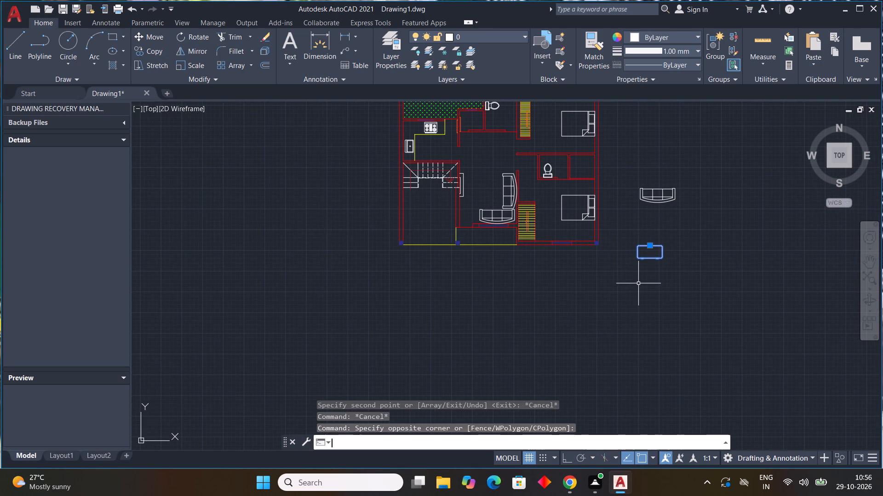
{"action": "key", "text": "o"}
{"action": "key", "text": "space"}
{"action": "left_click", "coordinate": [665, 245]}
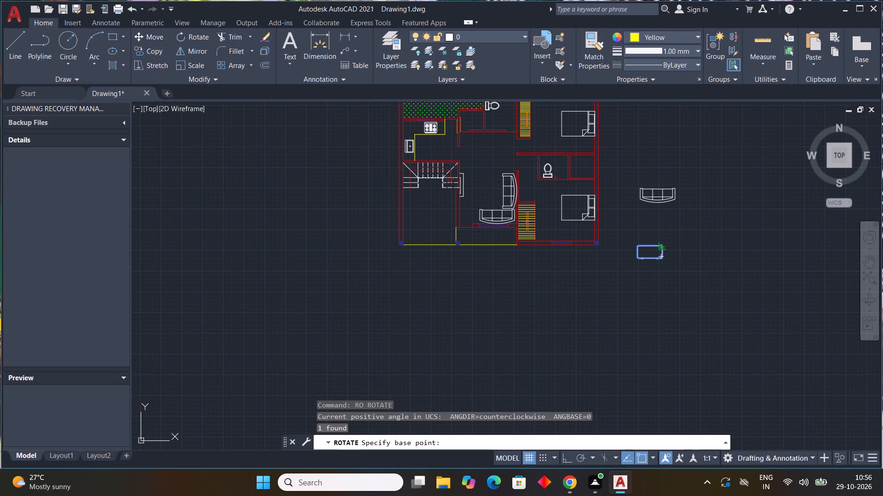
{"action": "key", "text": "F8"}
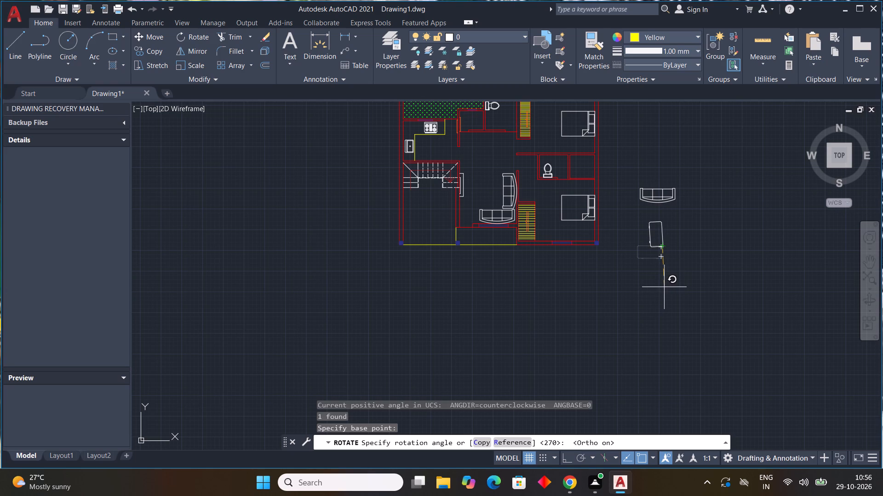
{"action": "left_click", "coordinate": [664, 287]}
Copy the rotated table into the living room, west of the east sofa and just north of the south sofa.
{"action": "left_click_drag", "start_coordinate": [688, 211], "coordinate": [681, 221]}
{"action": "left_click", "coordinate": [621, 282]}
{"action": "type", "text": "co"}
{"action": "key", "text": "space"}
{"action": "left_click", "coordinate": [664, 249]}
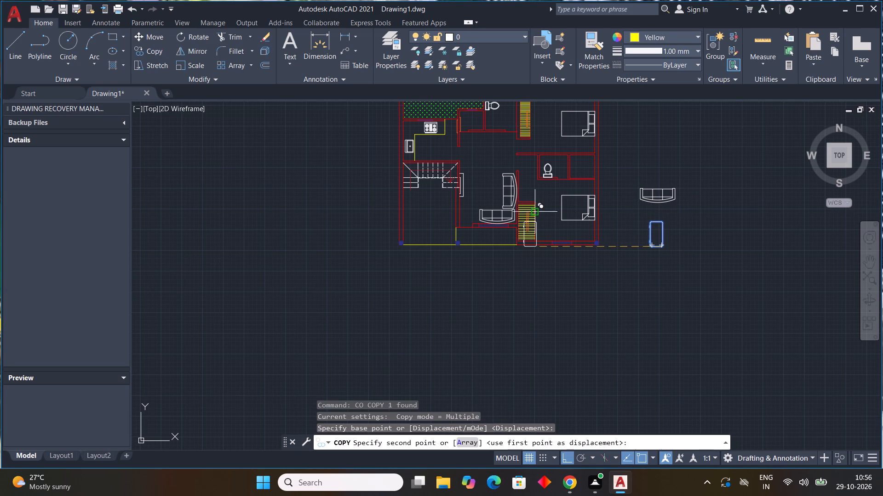
{"action": "key", "text": "F8"}
{"action": "scroll", "coordinate": [488, 186], "scroll_direction": "up", "scroll_amount": 3}
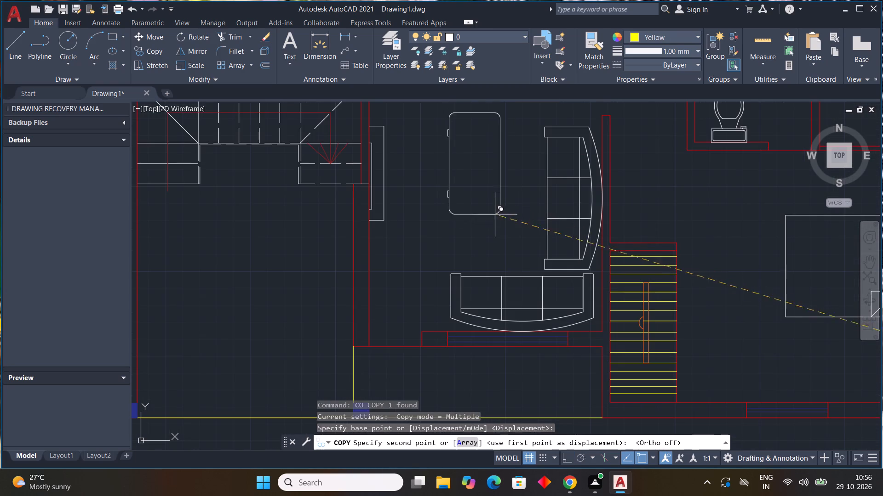
{"action": "left_click", "coordinate": [514, 244]}
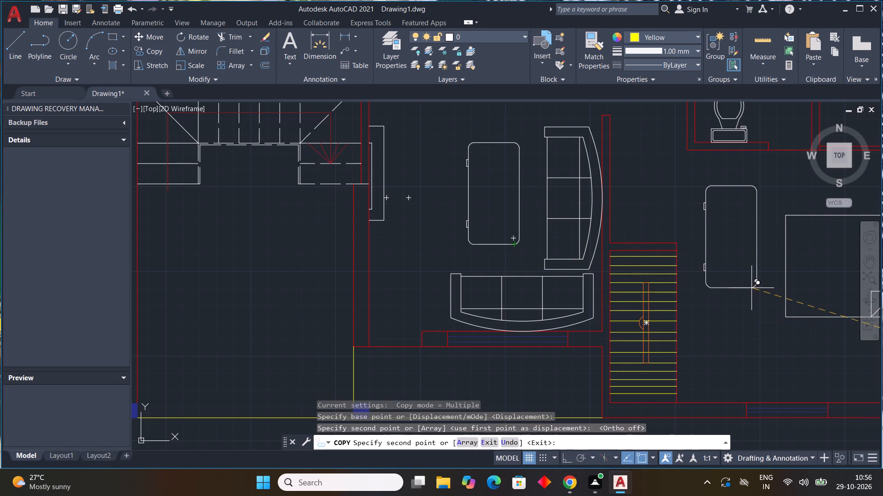
{"action": "key", "text": "Escape"}
Delete the spare bed, sofa and table left outside the east side of the plan.
{"action": "scroll", "coordinate": [699, 273], "scroll_direction": "down", "scroll_amount": 4}
{"action": "middle_click_drag", "start_coordinate": [711, 284], "coordinate": [662, 253]}
{"action": "middle_click", "coordinate": [662, 253]}
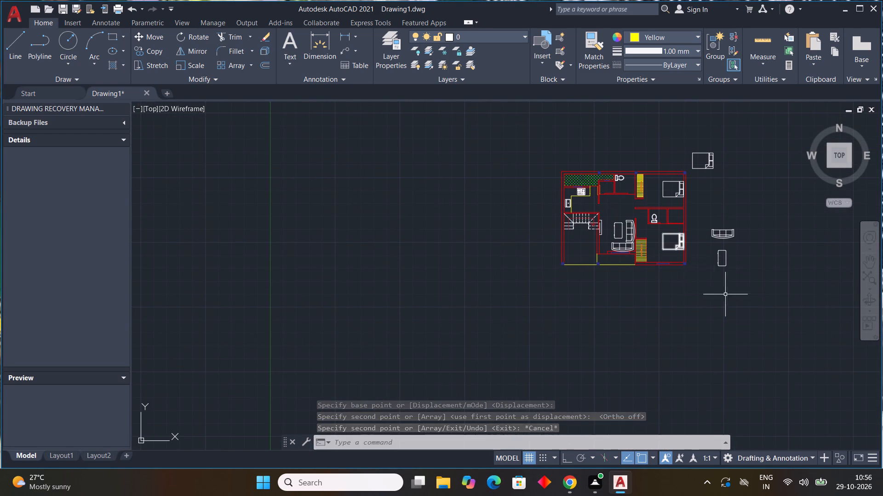
{"action": "middle_click_drag", "start_coordinate": [672, 306], "coordinate": [631, 260]}
{"action": "middle_click_drag", "start_coordinate": [711, 251], "coordinate": [642, 275]}
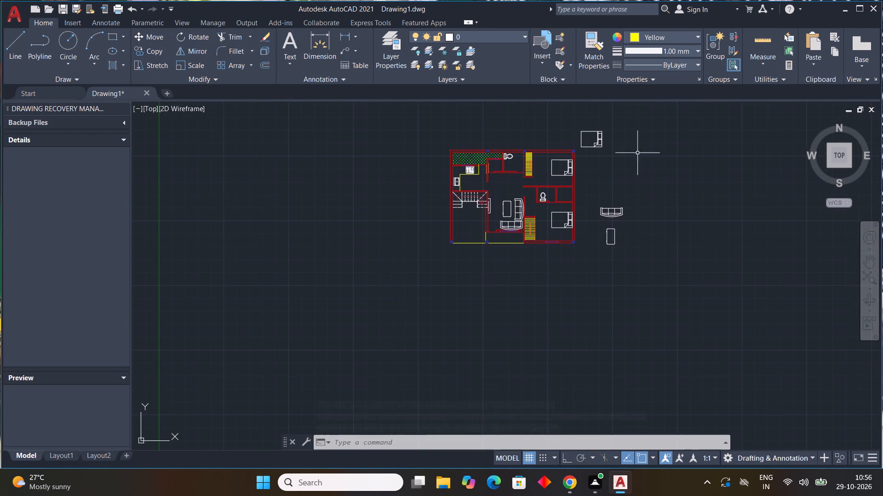
{"action": "left_click_drag", "start_coordinate": [615, 122], "coordinate": [605, 135]}
{"action": "left_click", "coordinate": [594, 150]}
{"action": "left_click_drag", "start_coordinate": [636, 209], "coordinate": [616, 236]}
{"action": "left_click", "coordinate": [584, 257]}
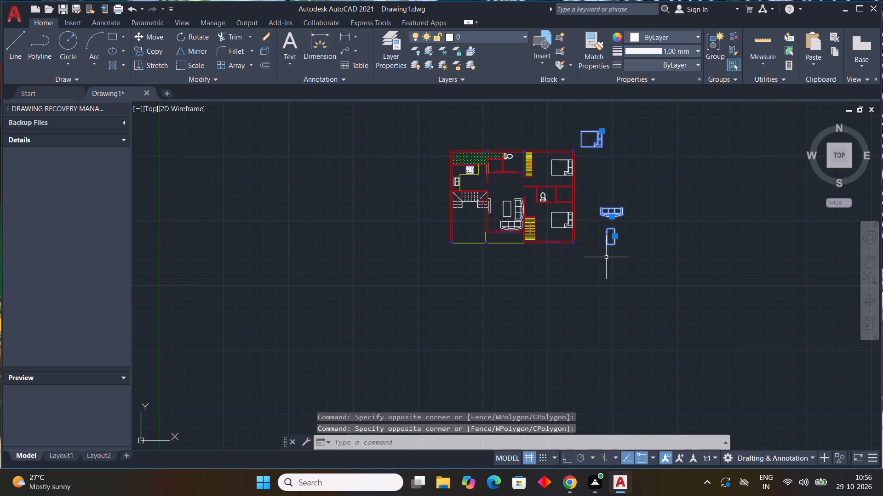
{"action": "key", "text": "Delete"}
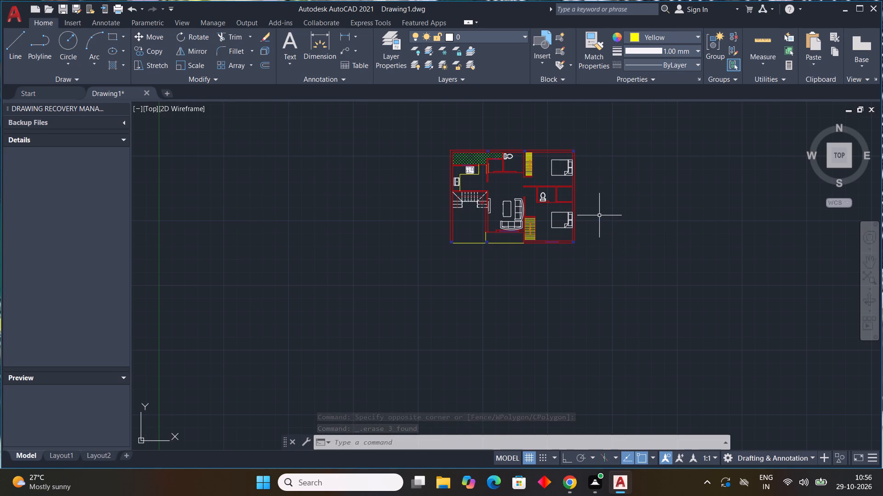
With colour 41,49,137, draw a line across the wall at each end of the north wall of the small room east of the toilet.
{"action": "scroll", "coordinate": [559, 170], "scroll_direction": "up", "scroll_amount": 4}
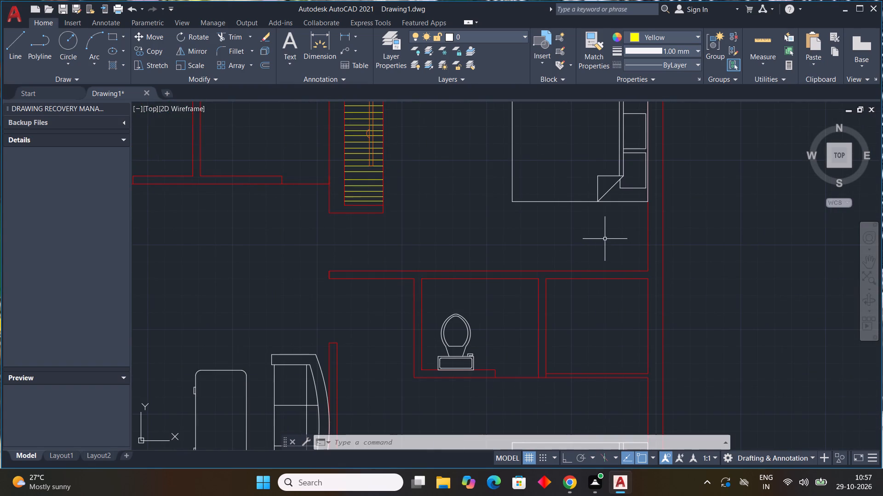
{"action": "left_click", "coordinate": [652, 39]}
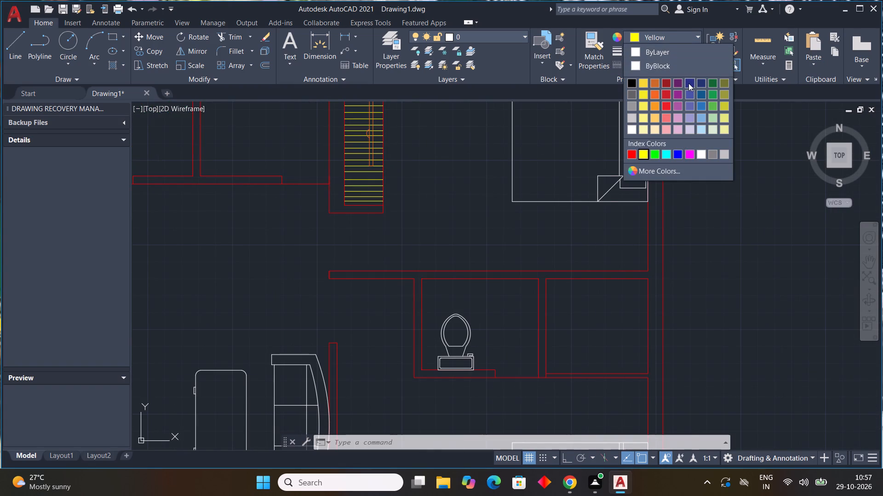
{"action": "left_click", "coordinate": [688, 83]}
{"action": "key", "text": "l"}
{"action": "key", "text": "space"}
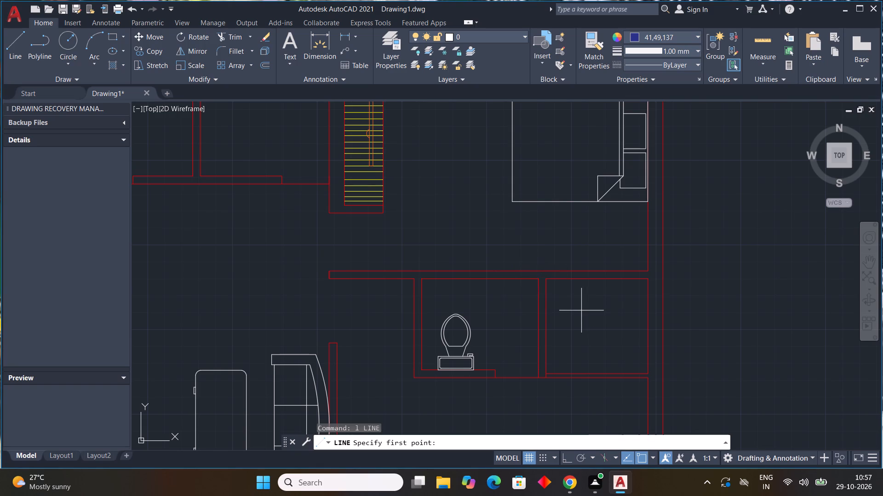
{"action": "scroll", "coordinate": [537, 282], "scroll_direction": "up", "scroll_amount": 1}
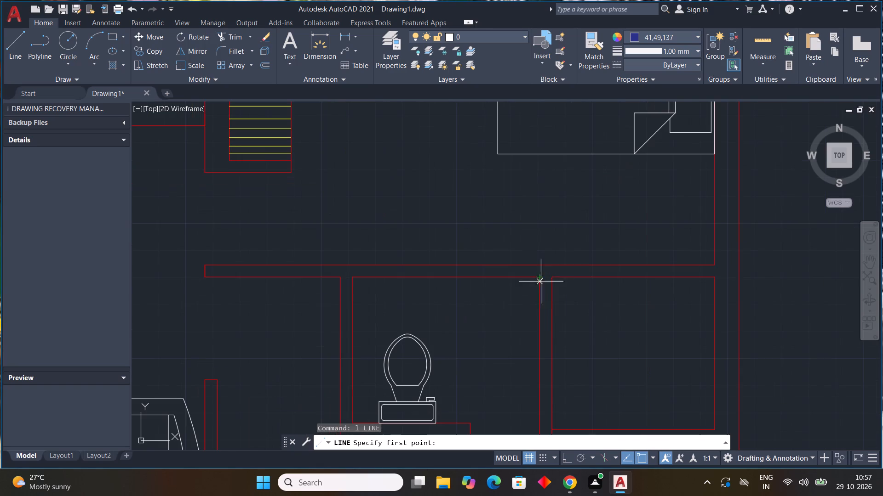
{"action": "left_click", "coordinate": [551, 278]}
{"action": "left_click", "coordinate": [552, 266]}
{"action": "key", "text": "Escape"}
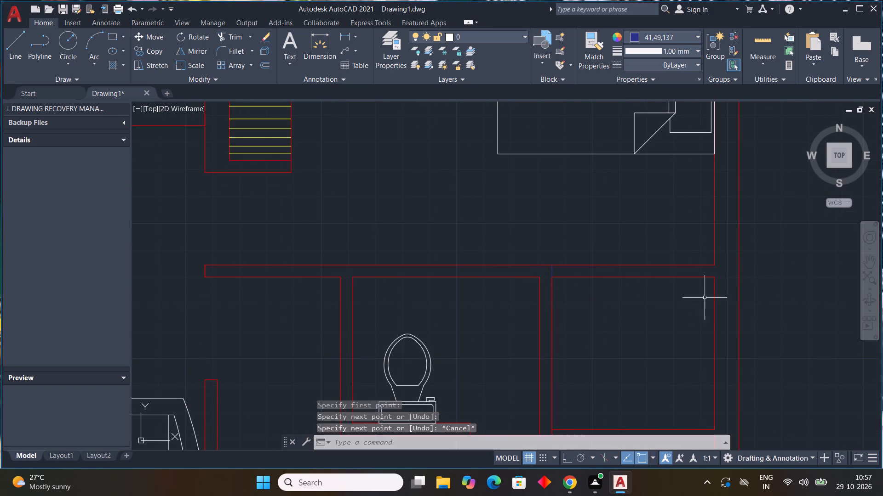
{"action": "key", "text": "space"}
{"action": "left_click", "coordinate": [716, 279]}
{"action": "left_click", "coordinate": [716, 265]}
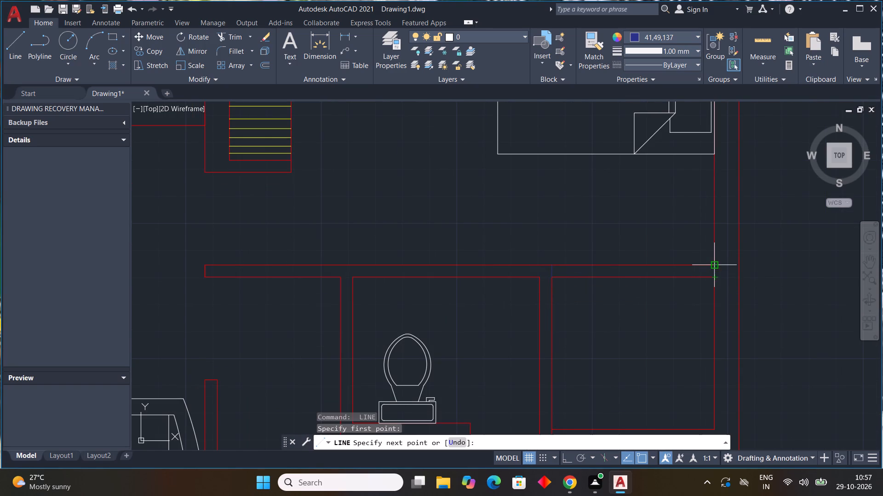
{"action": "key", "text": "Escape"}
Draw the window's centre line along that north wall, joining the midpoints of its two end lines.
{"action": "key", "text": "space"}
{"action": "scroll", "coordinate": [720, 274], "scroll_direction": "up", "scroll_amount": 3}
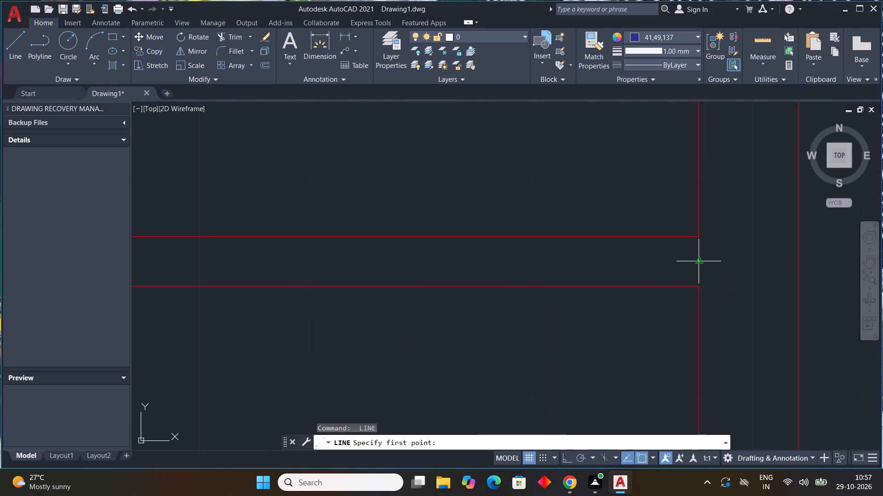
{"action": "left_click", "coordinate": [700, 262]}
{"action": "middle_click_drag", "start_coordinate": [447, 264], "coordinate": [728, 273]}
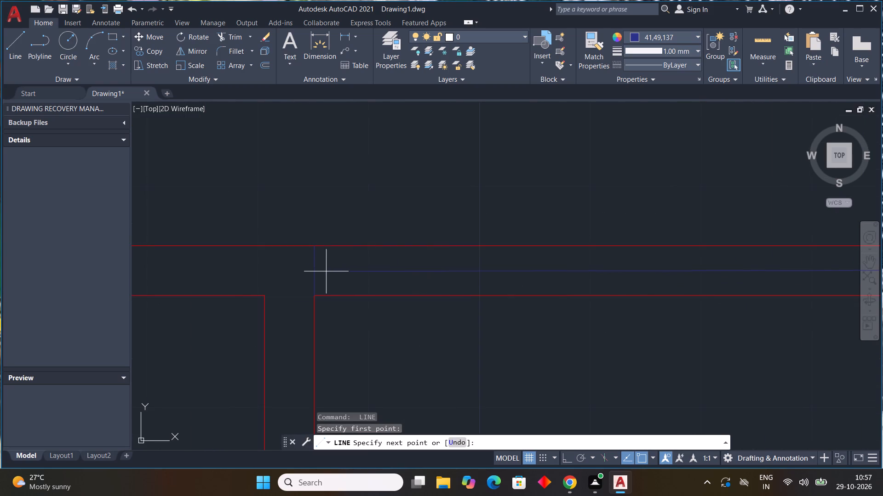
{"action": "left_click", "coordinate": [311, 274]}
{"action": "key", "text": "Escape"}
{"action": "scroll", "coordinate": [437, 334], "scroll_direction": "down", "scroll_amount": 1}
{"action": "middle_click_drag", "start_coordinate": [437, 334], "coordinate": [536, 284]}
{"action": "middle_click_drag", "start_coordinate": [543, 279], "coordinate": [549, 276]}
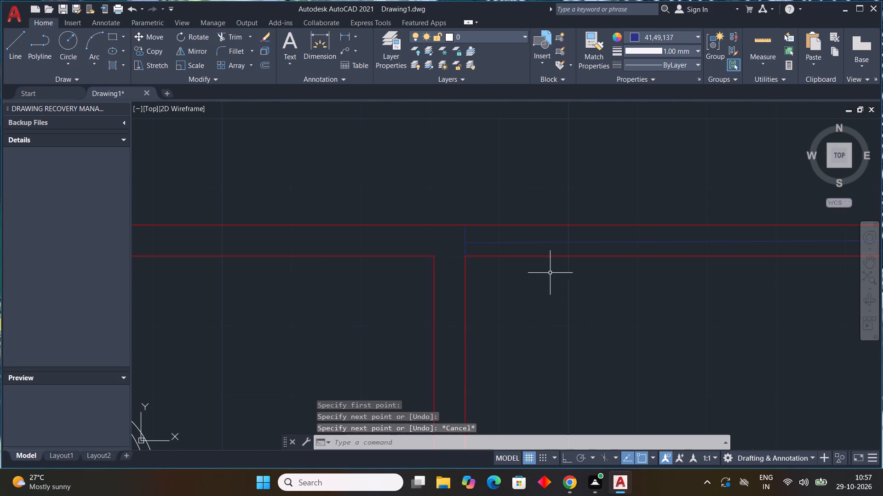
Draw a window in the wall between the toilet and the small room, with two end lines across the wall and a centre line.
{"action": "key", "text": "space"}
{"action": "middle_click_drag", "start_coordinate": [458, 293], "coordinate": [491, 235]}
{"action": "scroll", "coordinate": [458, 293], "scroll_direction": "down", "scroll_amount": 2}
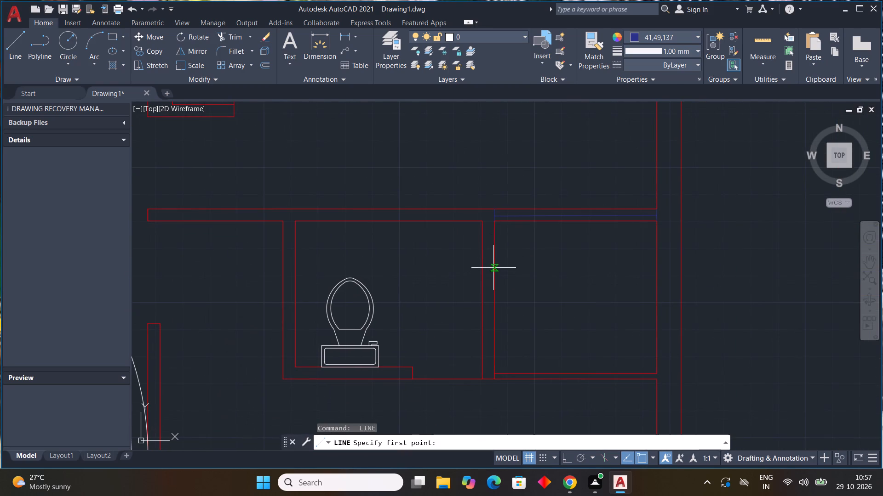
{"action": "left_click", "coordinate": [493, 266]}
{"action": "left_click", "coordinate": [484, 268]}
{"action": "key", "text": "Escape"}
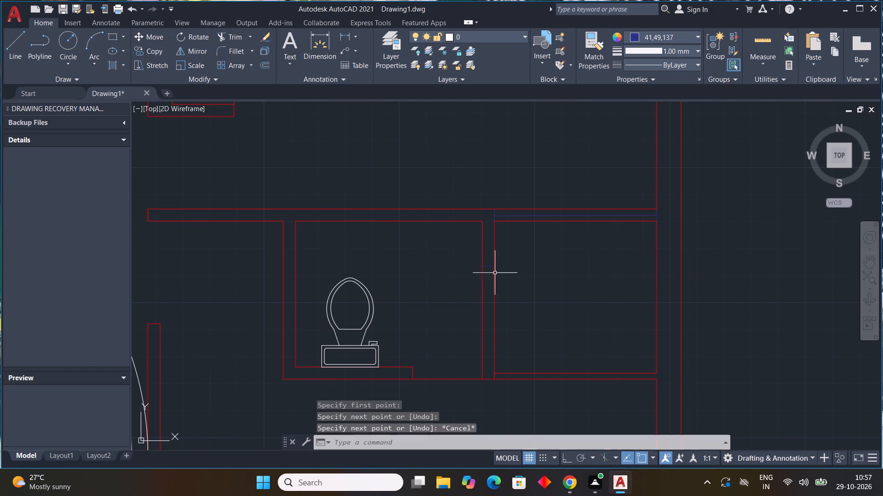
{"action": "key", "text": "space"}
{"action": "left_click", "coordinate": [496, 313]}
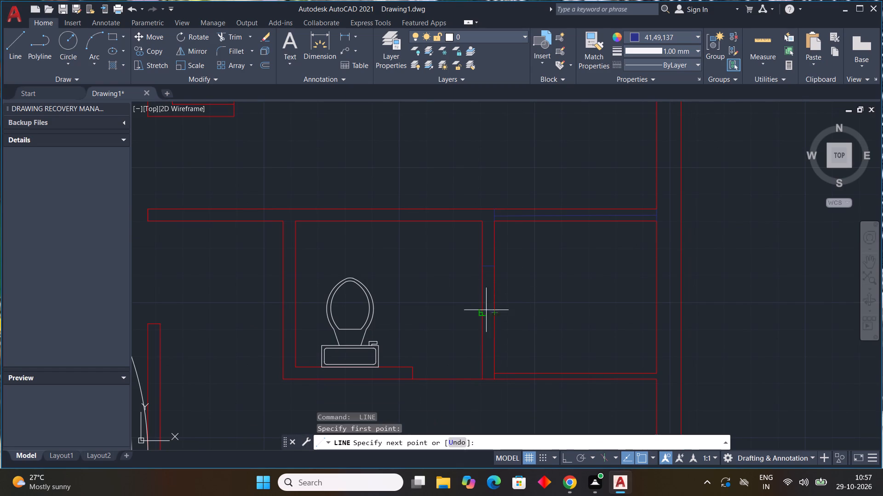
{"action": "left_click", "coordinate": [482, 310]}
{"action": "key", "text": "Escape"}
{"action": "key", "text": "space"}
{"action": "left_click_drag", "start_coordinate": [486, 312], "coordinate": [486, 294]}
{"action": "left_click", "coordinate": [492, 268]}
{"action": "key", "text": "Escape"}
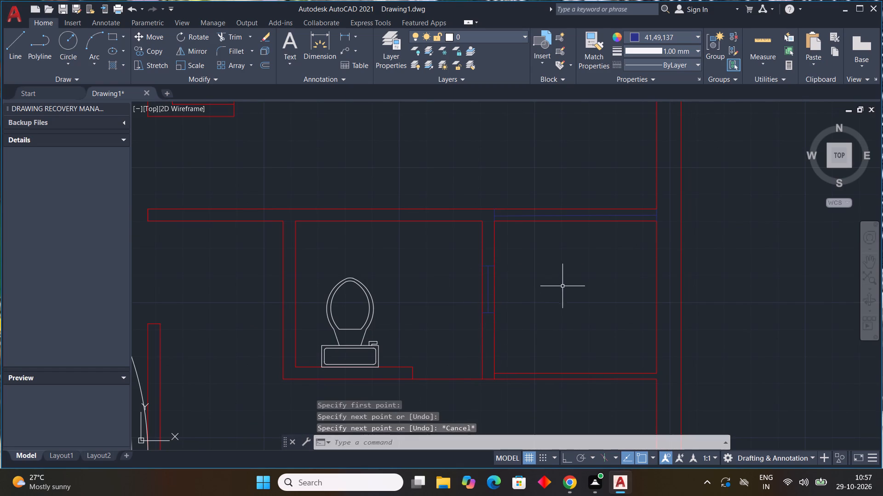
Copy the blue column from the plan's northeast corner to the west end of the wall north of the east toilet.
{"action": "scroll", "coordinate": [575, 293], "scroll_direction": "down", "scroll_amount": 3}
{"action": "middle_click_drag", "start_coordinate": [591, 312], "coordinate": [588, 336]}
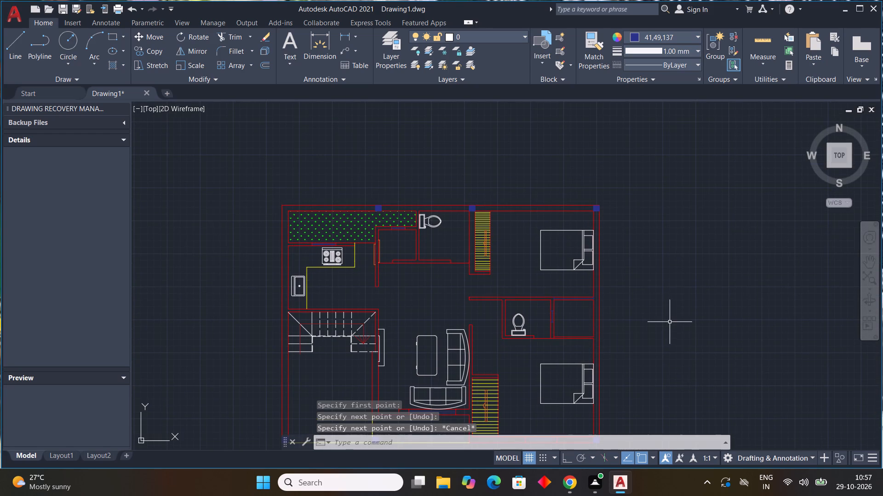
{"action": "scroll", "coordinate": [558, 318], "scroll_direction": "up", "scroll_amount": 3}
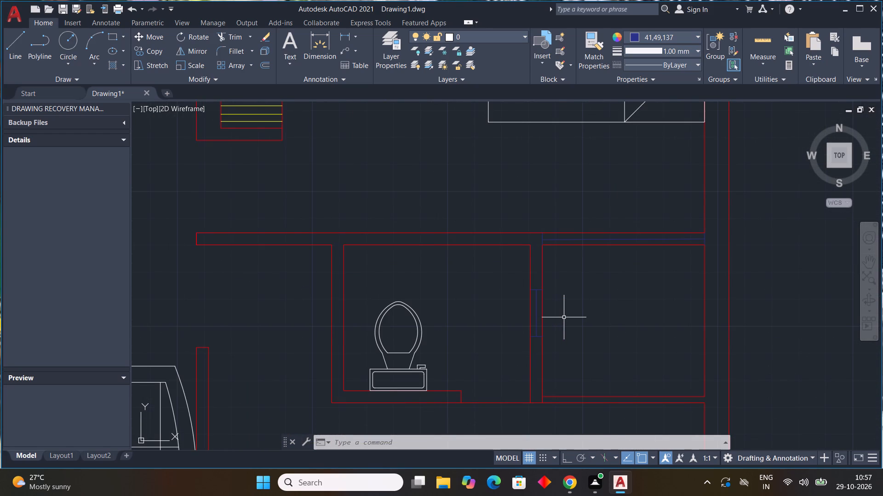
{"action": "scroll", "coordinate": [564, 317], "scroll_direction": "down", "scroll_amount": 3}
{"action": "key", "text": "Escape"}
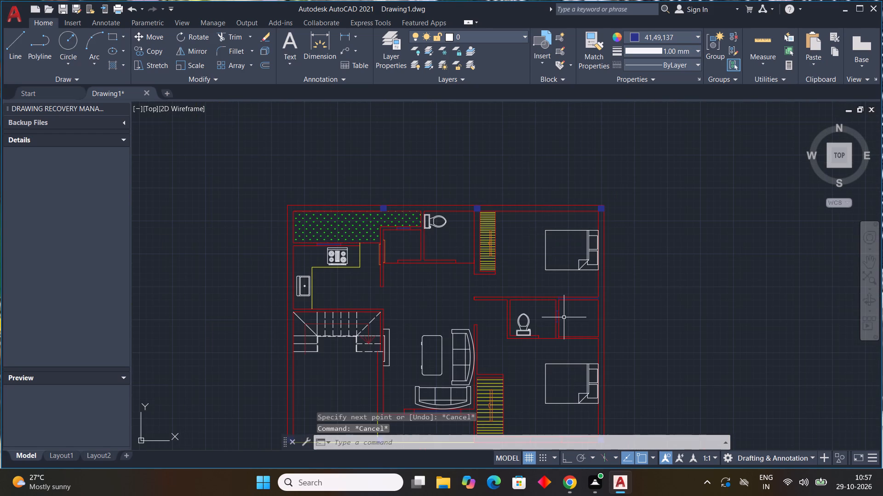
{"action": "scroll", "coordinate": [591, 282], "scroll_direction": "up", "scroll_amount": 1}
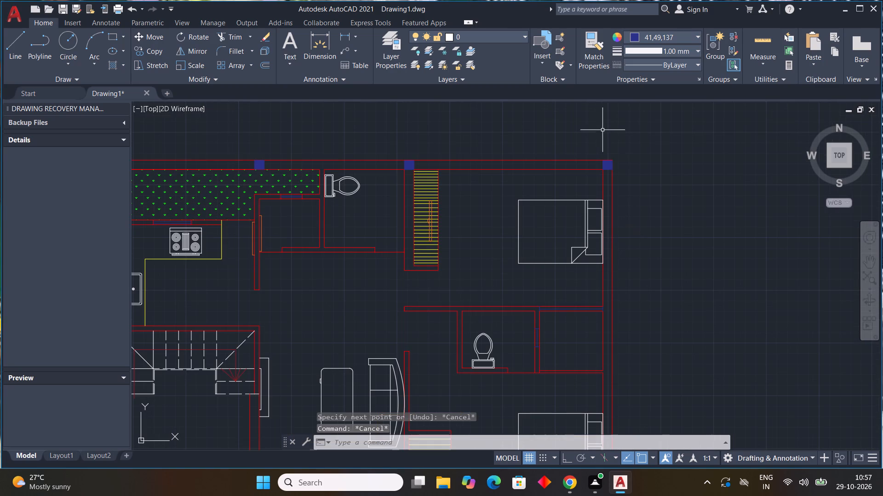
{"action": "scroll", "coordinate": [606, 161], "scroll_direction": "up", "scroll_amount": 2}
{"action": "left_click", "coordinate": [613, 175]}
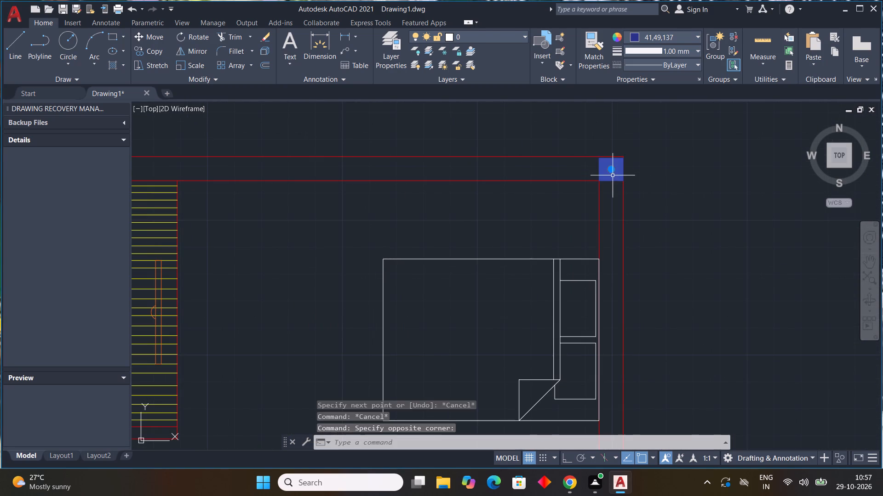
{"action": "left_click", "coordinate": [611, 182]}
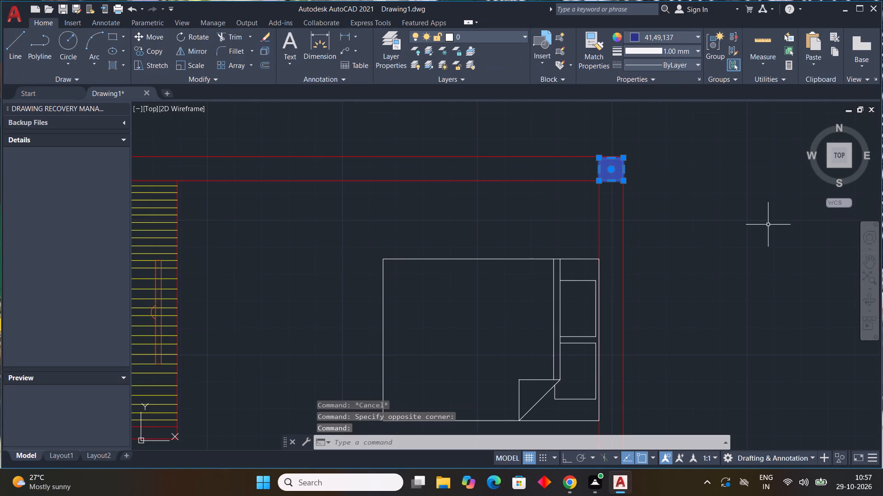
{"action": "key", "text": "c"}
{"action": "type", "text": "o"}
{"action": "key", "text": "space"}
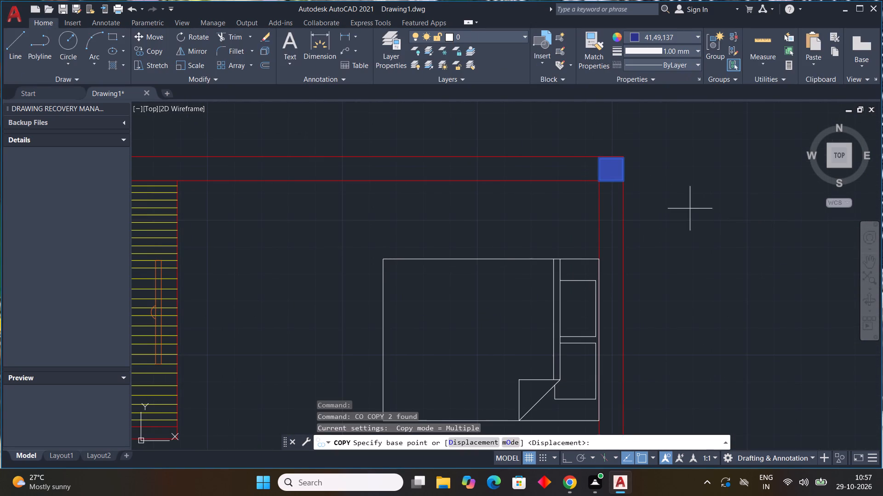
{"action": "left_click_drag", "start_coordinate": [599, 182], "coordinate": [594, 184]}
{"action": "scroll", "coordinate": [222, 233], "scroll_direction": "down", "scroll_amount": 2}
{"action": "middle_click_drag", "start_coordinate": [226, 233], "coordinate": [491, 207]}
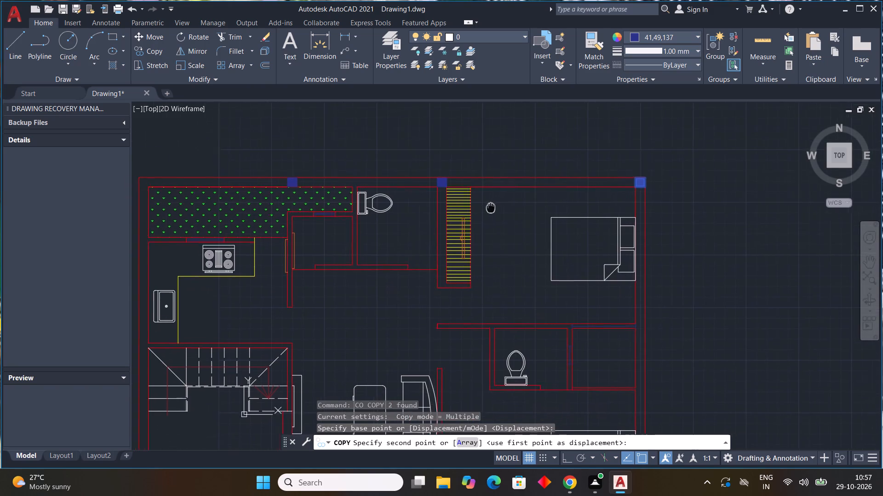
{"action": "middle_click_drag", "start_coordinate": [491, 207], "coordinate": [491, 206]}
{"action": "scroll", "coordinate": [425, 351], "scroll_direction": "up", "scroll_amount": 4}
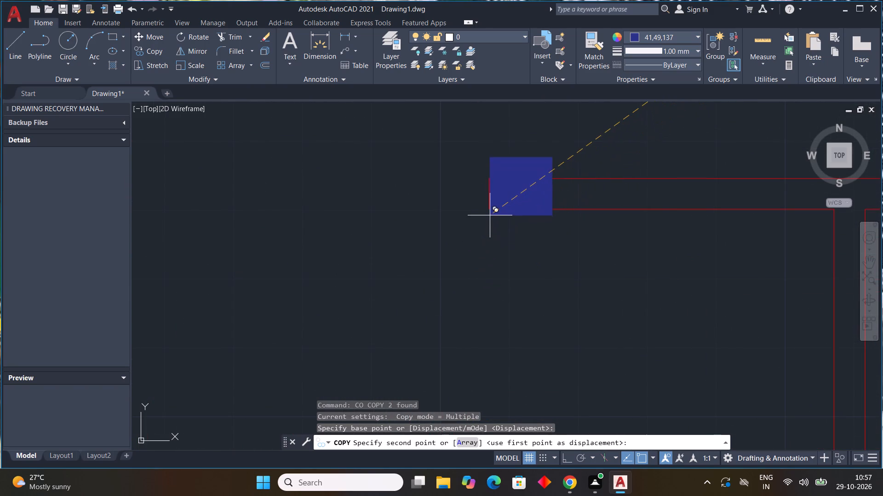
{"action": "left_click", "coordinate": [489, 209]}
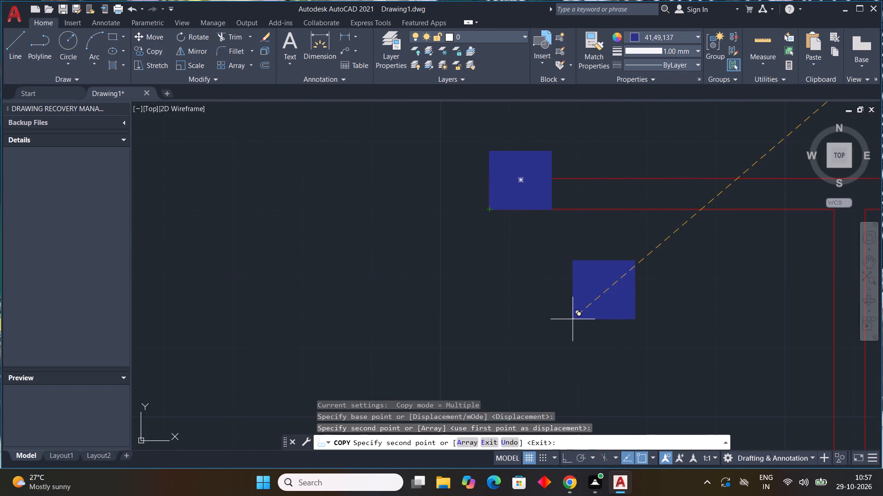
{"action": "key", "text": "Escape"}
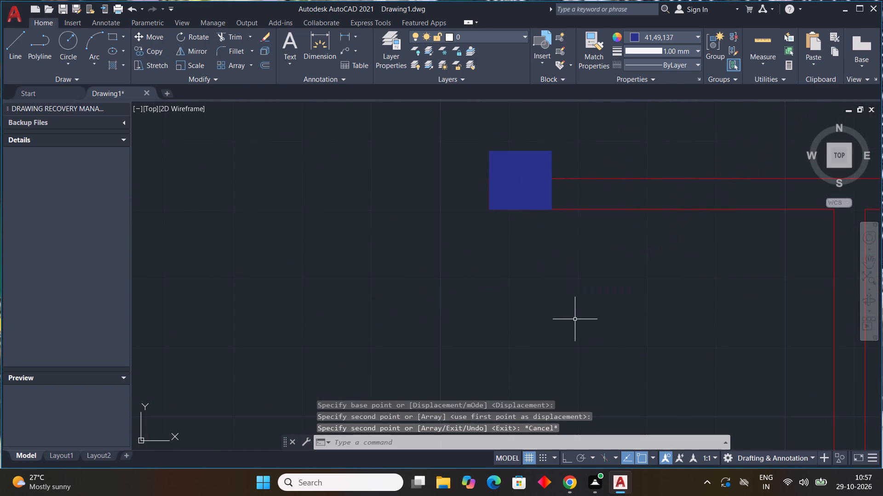
{"action": "key", "text": "Escape"}
{"action": "key", "text": "Escape"}
Draw two window end lines across the wall between the planted strip and the north toilet, using colour 41,49,137.
{"action": "scroll", "coordinate": [527, 305], "scroll_direction": "down", "scroll_amount": 6}
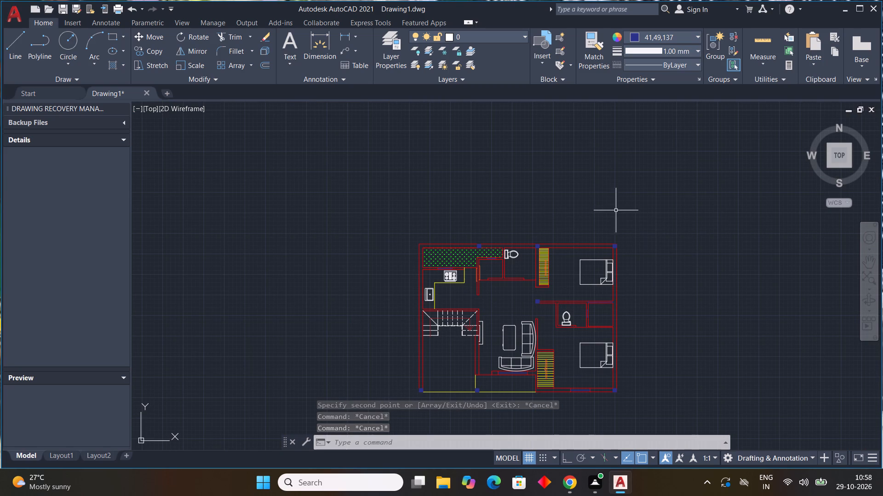
{"action": "scroll", "coordinate": [510, 247], "scroll_direction": "up", "scroll_amount": 4}
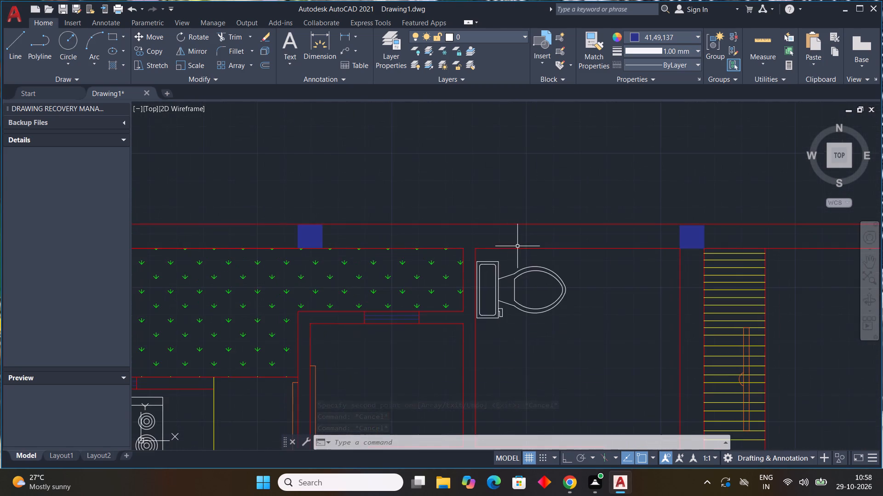
{"action": "middle_click_drag", "start_coordinate": [522, 243], "coordinate": [589, 208]}
{"action": "type", "text": "l"}
{"action": "key", "text": "space"}
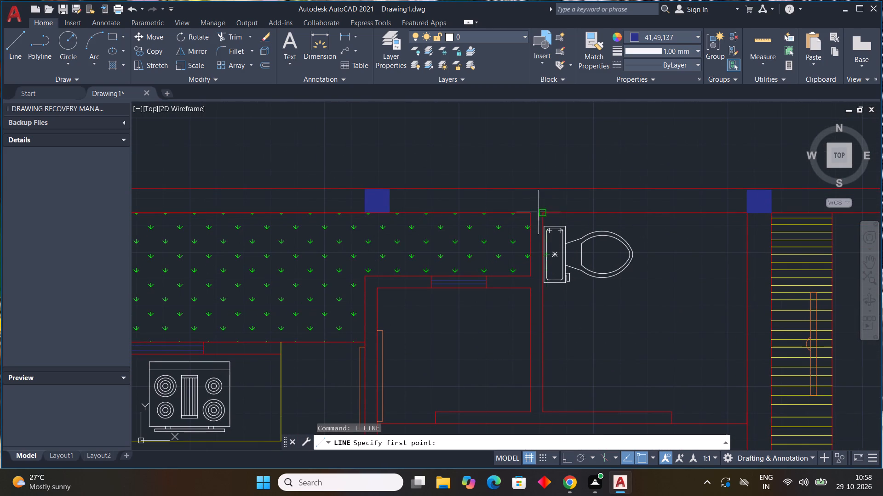
{"action": "scroll", "coordinate": [539, 228], "scroll_direction": "up", "scroll_amount": 3}
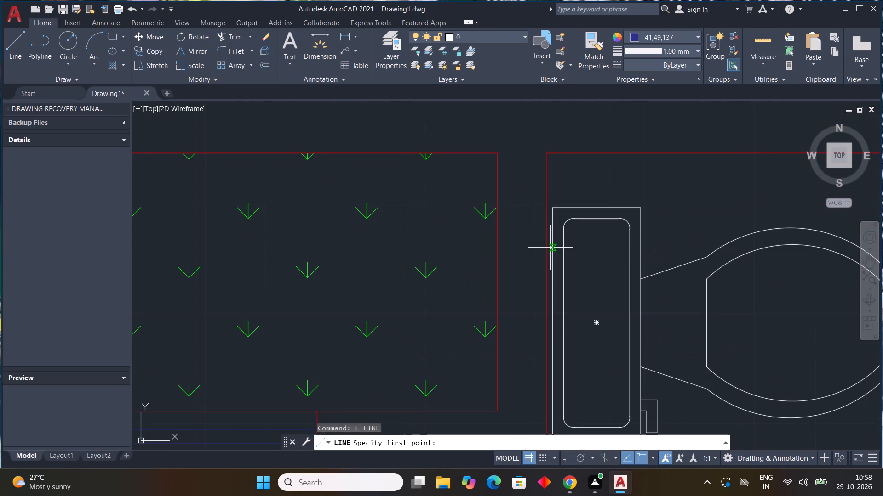
{"action": "scroll", "coordinate": [553, 239], "scroll_direction": "down", "scroll_amount": 1}
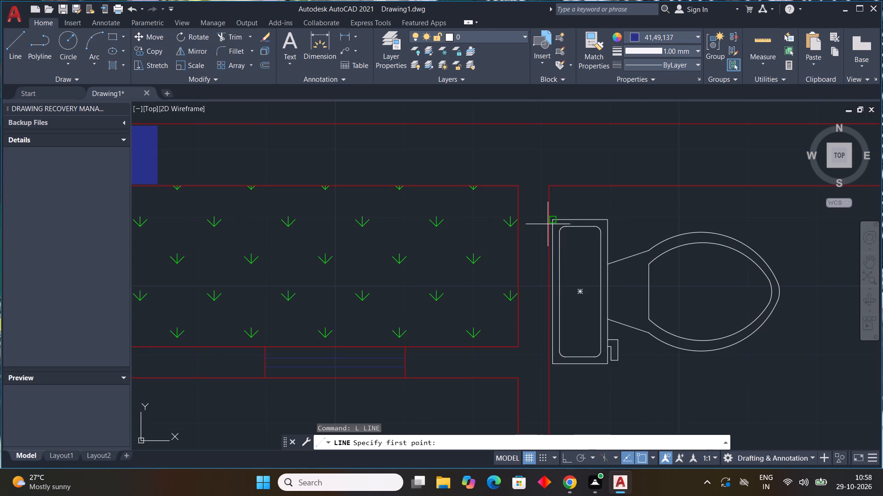
{"action": "scroll", "coordinate": [540, 239], "scroll_direction": "up", "scroll_amount": 3}
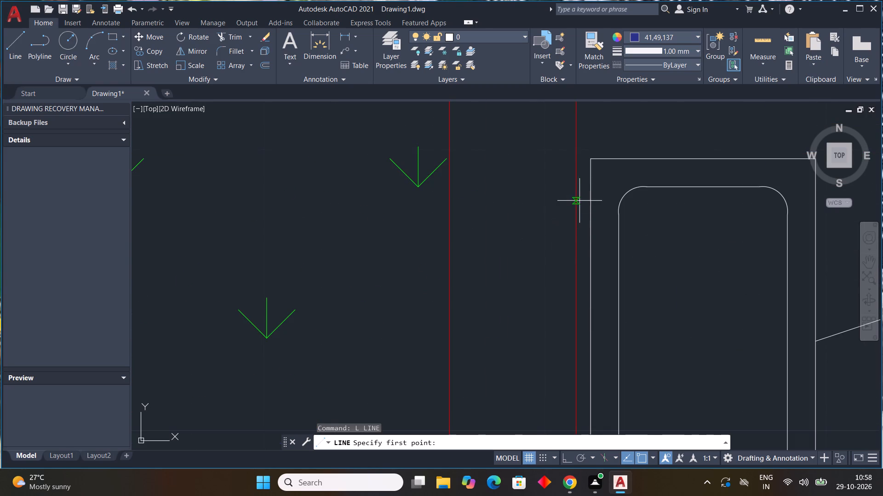
{"action": "left_click", "coordinate": [576, 193]}
{"action": "left_click", "coordinate": [450, 194]}
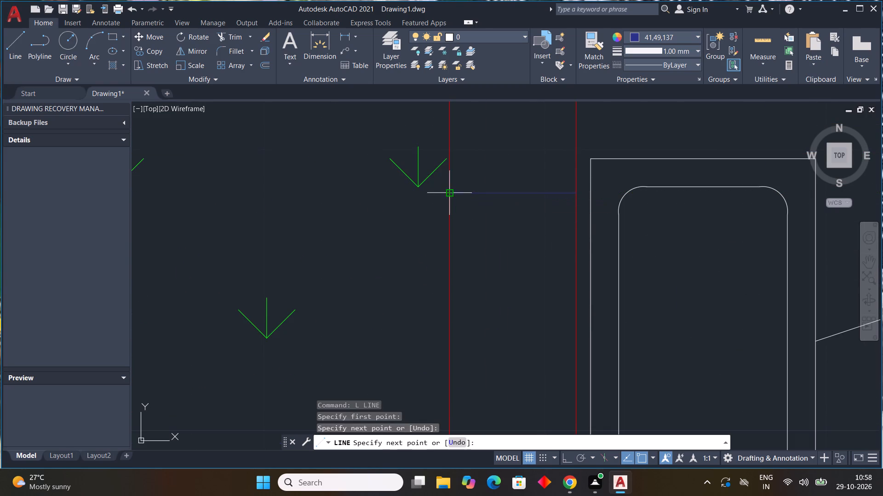
{"action": "key", "text": "Escape"}
{"action": "scroll", "coordinate": [492, 231], "scroll_direction": "down", "scroll_amount": 4}
{"action": "middle_click_drag", "start_coordinate": [503, 266], "coordinate": [510, 223]}
{"action": "key", "text": "space"}
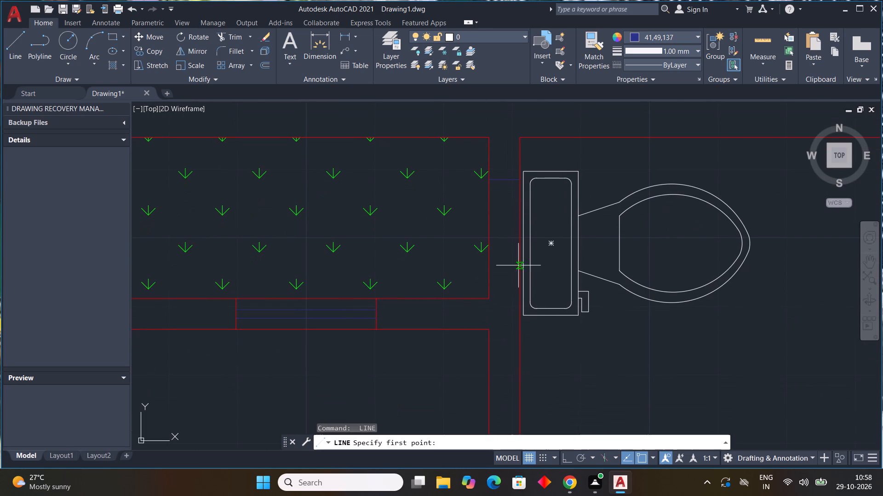
{"action": "scroll", "coordinate": [509, 249], "scroll_direction": "up", "scroll_amount": 2}
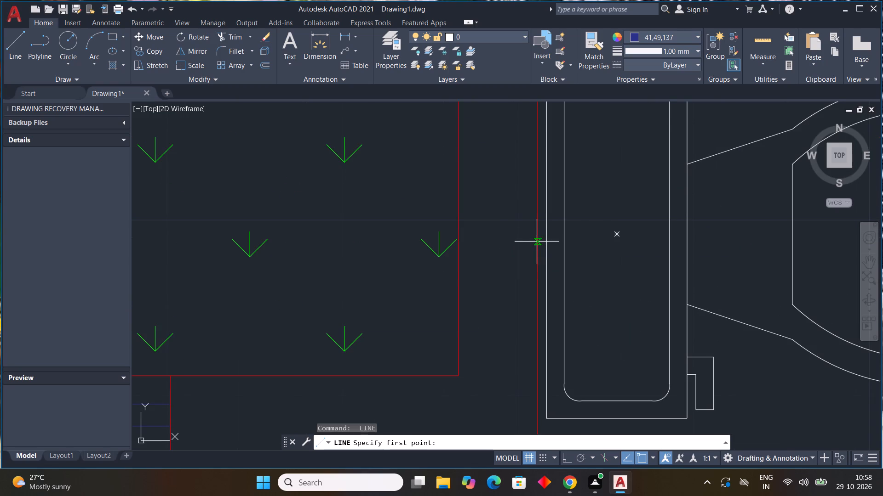
{"action": "left_click", "coordinate": [537, 242]}
{"action": "left_click", "coordinate": [458, 243]}
{"action": "key", "text": "Escape"}
{"action": "scroll", "coordinate": [481, 259], "scroll_direction": "down", "scroll_amount": 2}
{"action": "middle_click_drag", "start_coordinate": [482, 264], "coordinate": [488, 277]}
Draw two parallel window lines along that wall, connecting the two end lines beside the north toilet.
{"action": "key", "text": "space"}
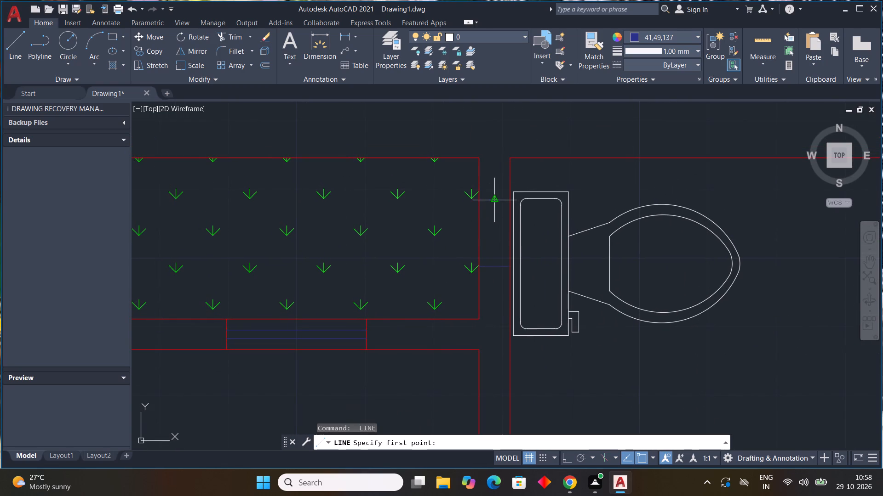
{"action": "scroll", "coordinate": [491, 201], "scroll_direction": "up", "scroll_amount": 2}
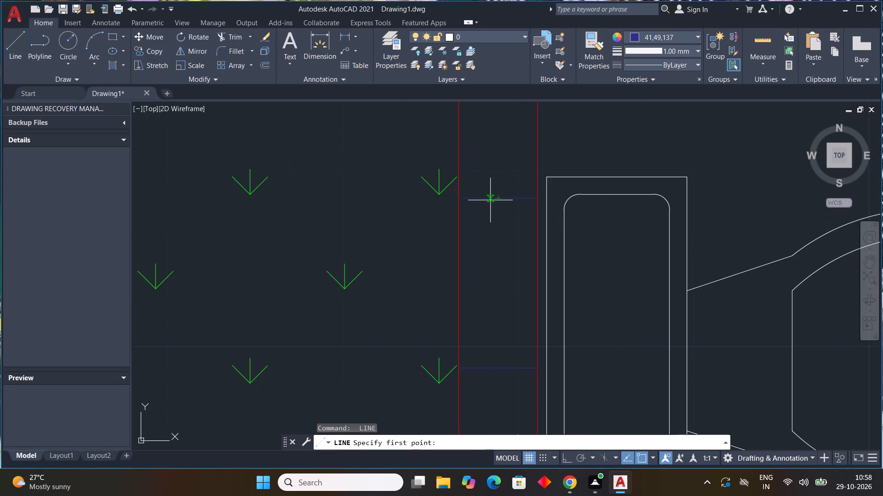
{"action": "left_click", "coordinate": [490, 200]}
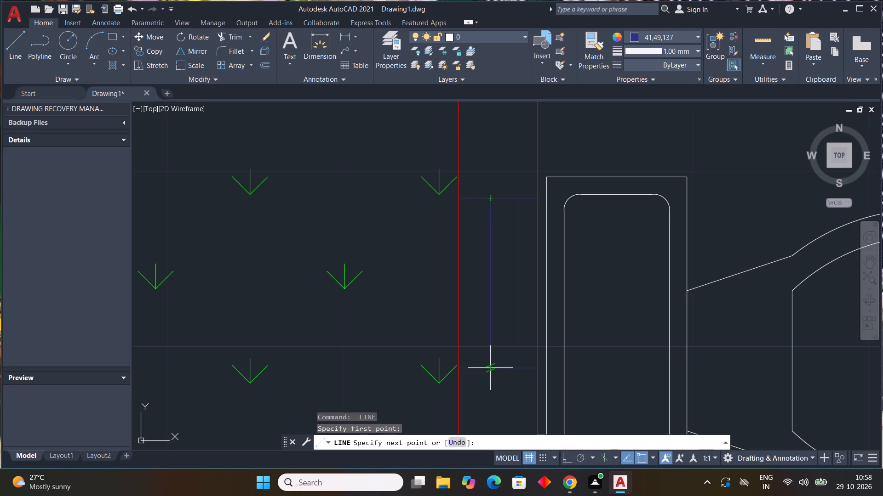
{"action": "left_click", "coordinate": [491, 367]}
{"action": "key", "text": "Escape"}
{"action": "key", "text": "space"}
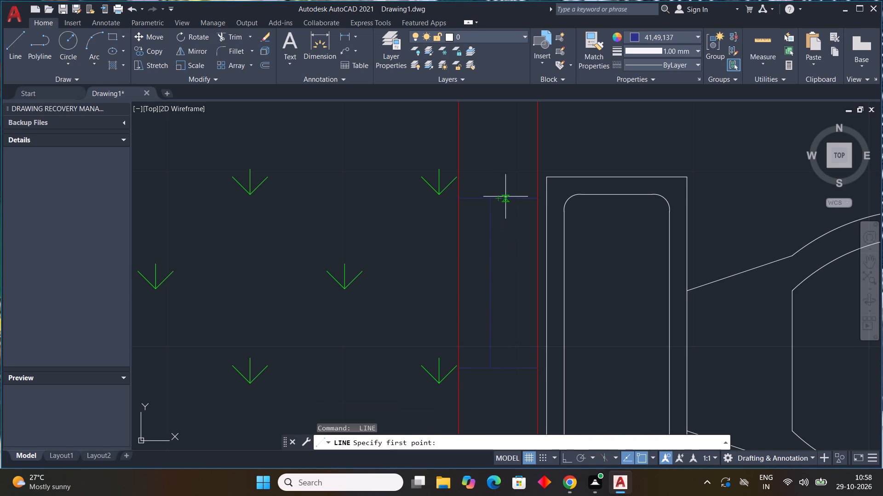
{"action": "left_click", "coordinate": [512, 199]}
{"action": "left_click", "coordinate": [513, 368]}
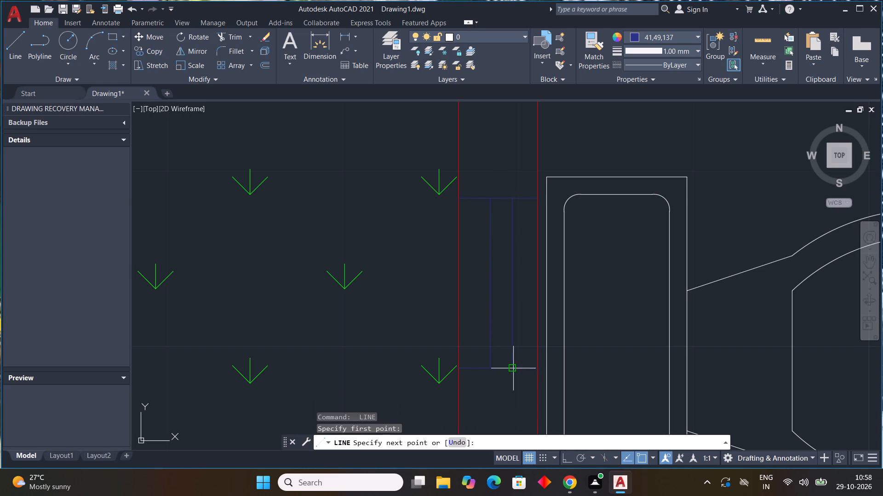
{"action": "key", "text": "Escape"}
{"action": "scroll", "coordinate": [581, 275], "scroll_direction": "down", "scroll_amount": 3}
{"action": "scroll", "coordinate": [632, 289], "scroll_direction": "down", "scroll_amount": 2}
{"action": "middle_click_drag", "start_coordinate": [711, 337], "coordinate": [598, 265]}
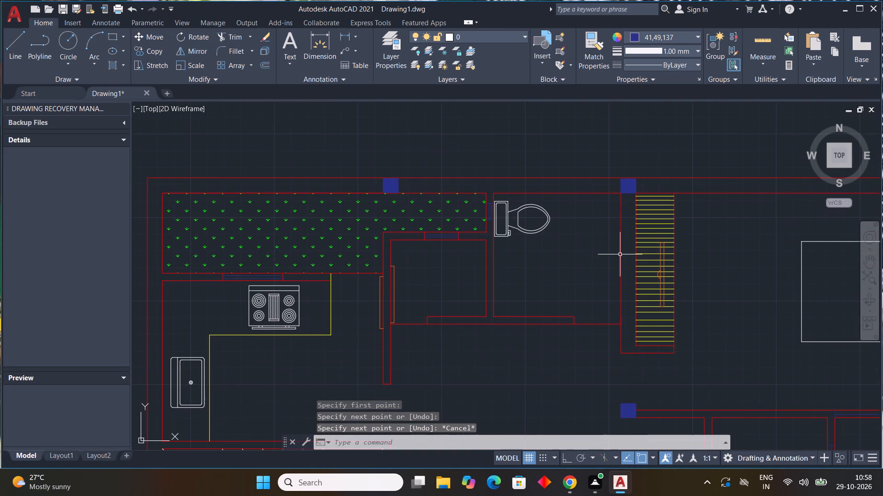
{"action": "key", "text": "Escape"}
{"action": "key", "text": "Escape"}
{"action": "key", "text": "Escape"}
{"action": "key", "text": "Escape"}
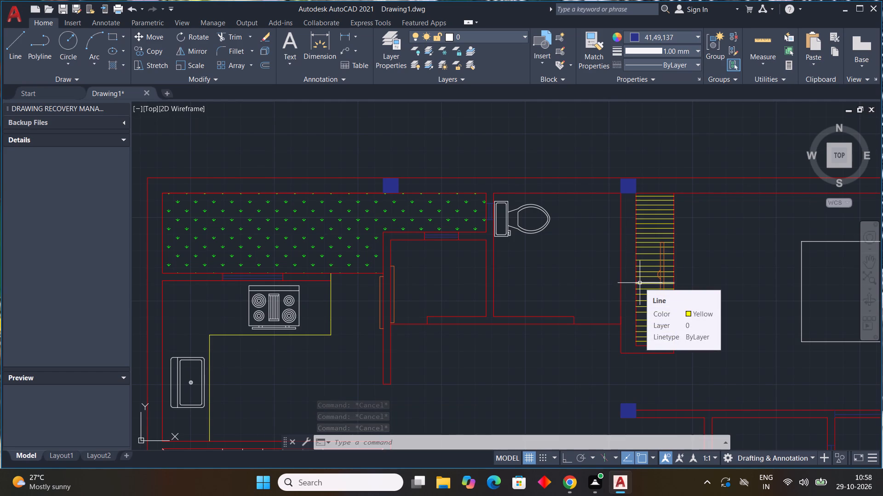
Start a solid hatch in colour 205,32,39 and fill the connected north and west outer walls.
{"action": "type", "text": "h"}
{"action": "key", "text": "space"}
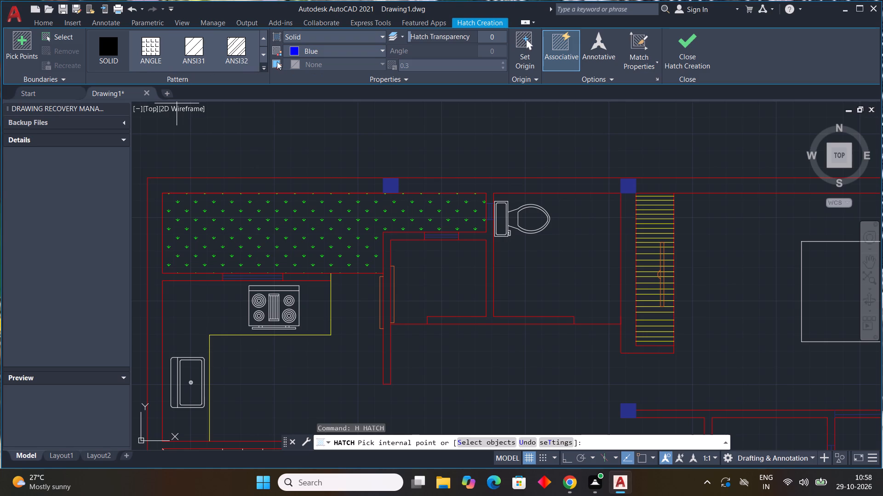
{"action": "double_click", "coordinate": [108, 45]}
{"action": "left_click", "coordinate": [303, 46]}
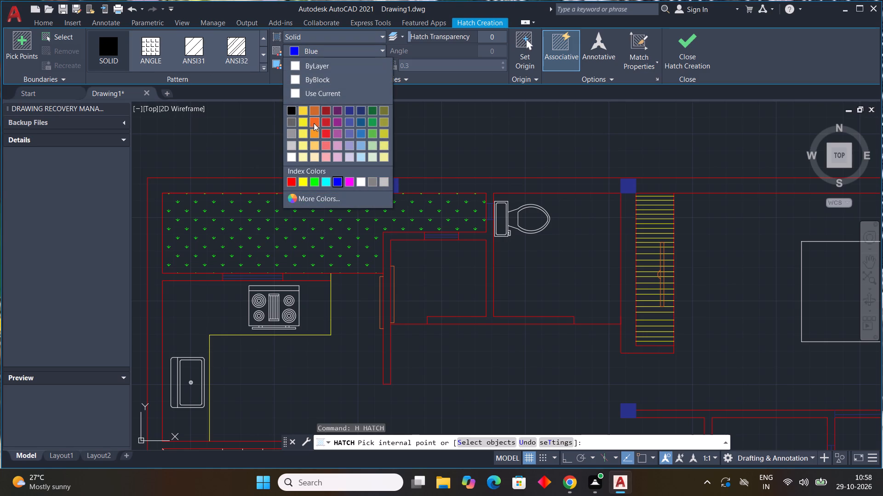
{"action": "left_click", "coordinate": [327, 120]}
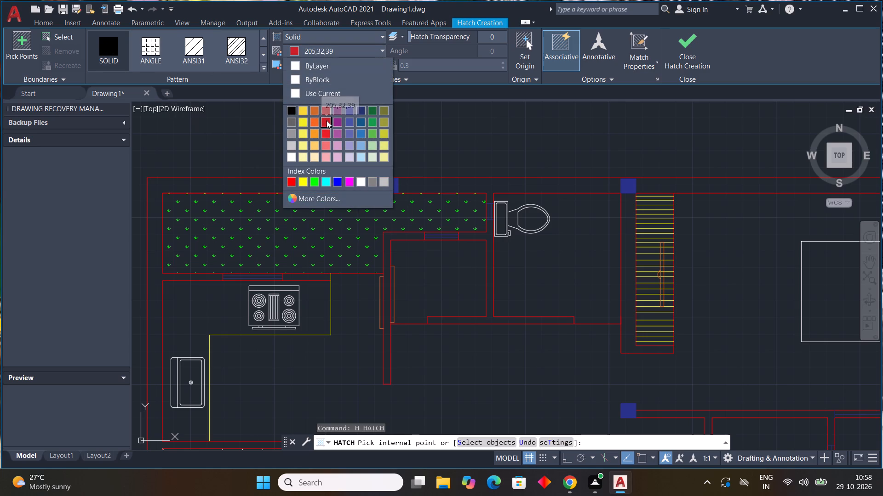
{"action": "left_click", "coordinate": [428, 186]}
Add the east outer wall beside the bedrooms to the solid red hatch.
{"action": "scroll", "coordinate": [436, 186], "scroll_direction": "down", "scroll_amount": 2}
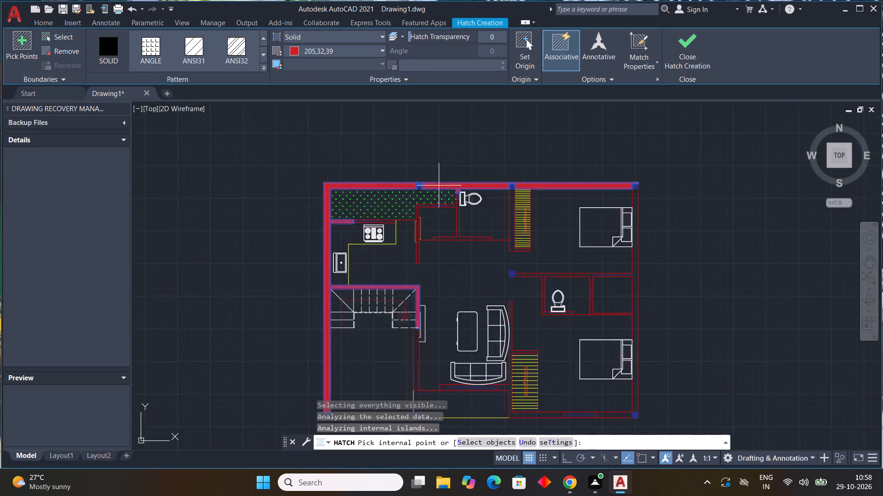
{"action": "scroll", "coordinate": [439, 186], "scroll_direction": "down", "scroll_amount": 1}
{"action": "middle_click_drag", "start_coordinate": [560, 227], "coordinate": [542, 195]}
{"action": "middle_click", "coordinate": [542, 195]}
{"action": "scroll", "coordinate": [548, 203], "scroll_direction": "up", "scroll_amount": 2}
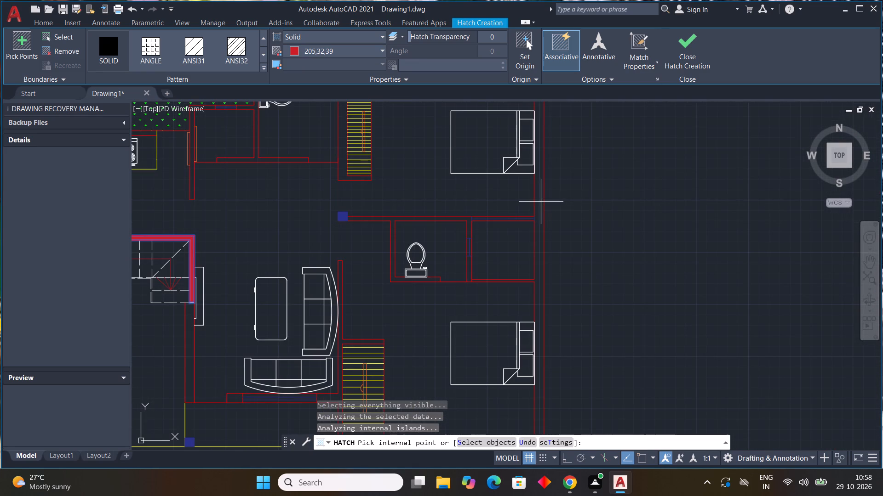
{"action": "left_click", "coordinate": [539, 202]}
Add the walls around the east toilet, running from the copied column, to the solid red hatch.
{"action": "scroll", "coordinate": [572, 212], "scroll_direction": "down", "scroll_amount": 2}
{"action": "middle_click_drag", "start_coordinate": [579, 214], "coordinate": [595, 192]}
{"action": "scroll", "coordinate": [522, 198], "scroll_direction": "up", "scroll_amount": 2}
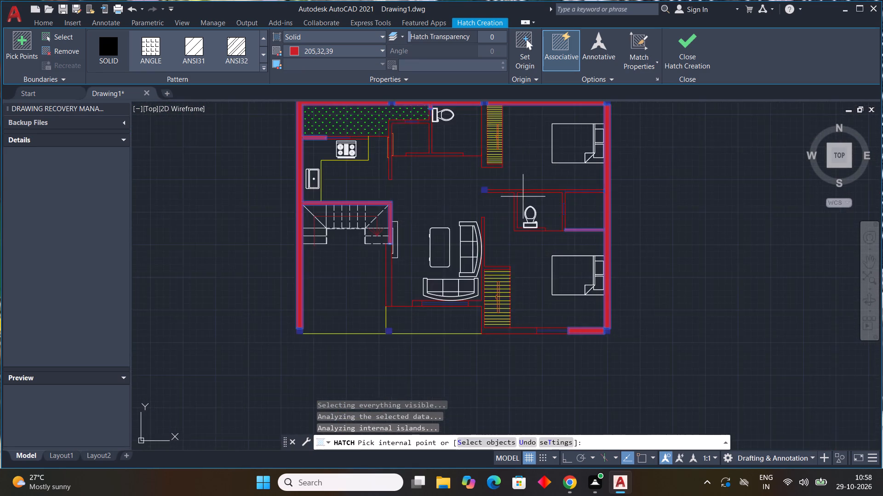
{"action": "scroll", "coordinate": [523, 196], "scroll_direction": "up", "scroll_amount": 1}
{"action": "left_click", "coordinate": [505, 187]}
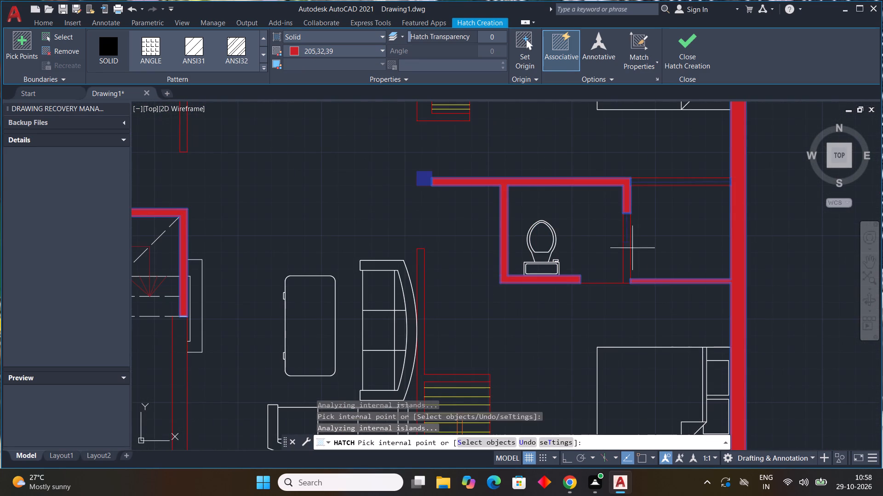
Add the remaining east toilet wall piece, the living room walls and the south bedroom walls to the red hatch, then finish it.
{"action": "left_click", "coordinate": [629, 257]}
{"action": "scroll", "coordinate": [661, 219], "scroll_direction": "down", "scroll_amount": 2}
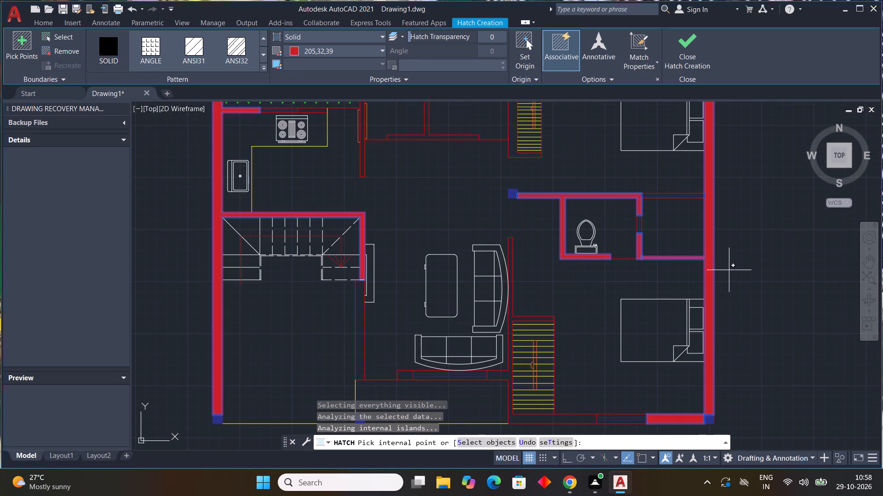
{"action": "scroll", "coordinate": [752, 275], "scroll_direction": "down", "scroll_amount": 1}
{"action": "middle_click_drag", "start_coordinate": [753, 269], "coordinate": [728, 201]}
{"action": "scroll", "coordinate": [672, 201], "scroll_direction": "up", "scroll_amount": 4}
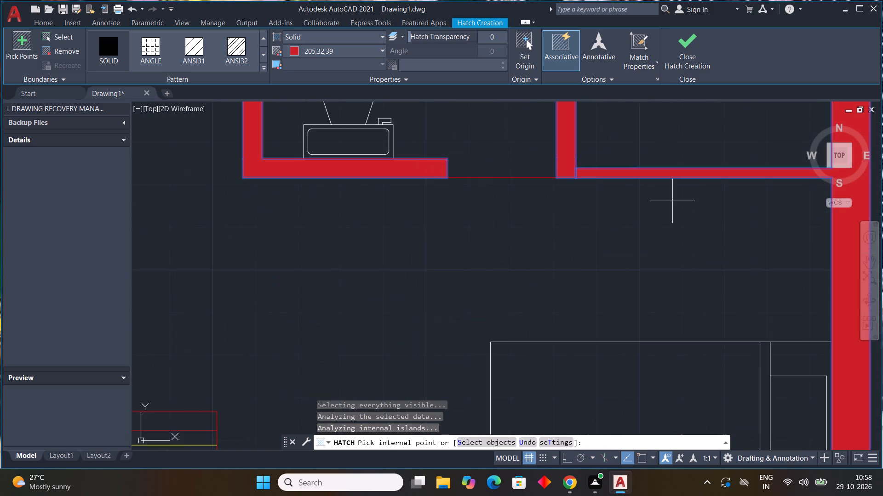
{"action": "scroll", "coordinate": [672, 201], "scroll_direction": "down", "scroll_amount": 4}
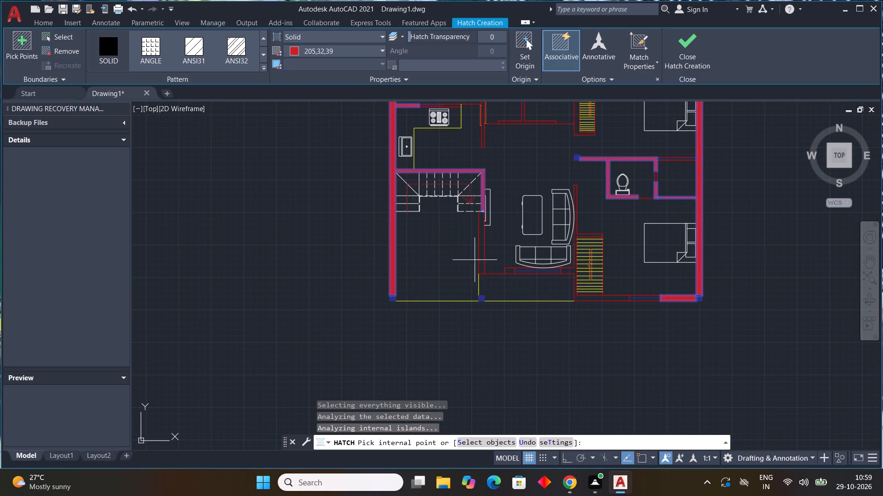
{"action": "left_click", "coordinate": [482, 248]}
{"action": "scroll", "coordinate": [568, 272], "scroll_direction": "up", "scroll_amount": 1}
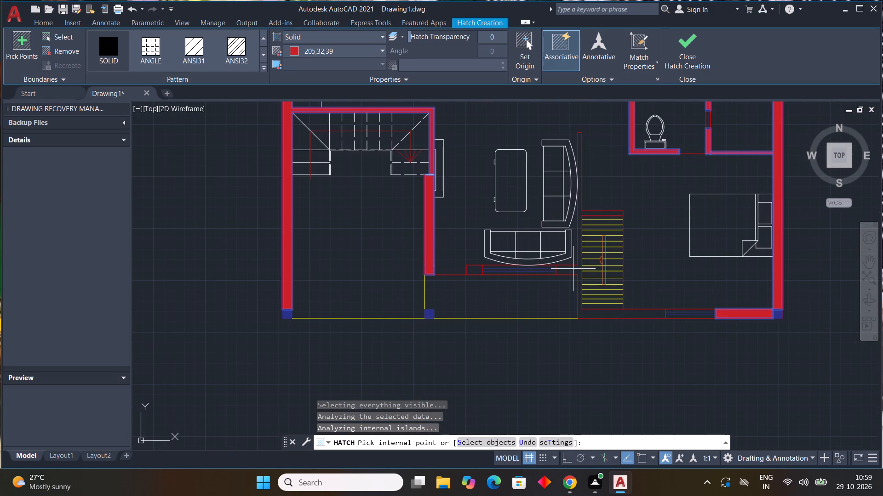
{"action": "left_click", "coordinate": [573, 269]}
{"action": "left_click", "coordinate": [474, 269]}
{"action": "scroll", "coordinate": [542, 300], "scroll_direction": "down", "scroll_amount": 1}
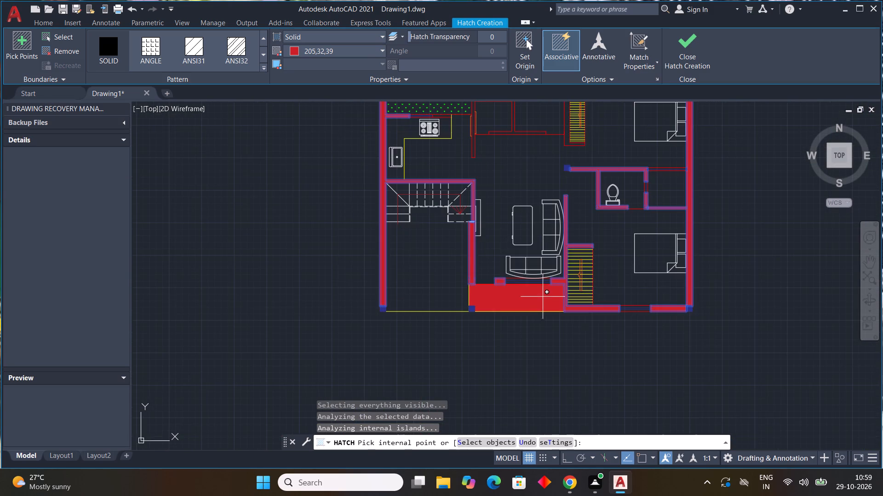
{"action": "scroll", "coordinate": [723, 265], "scroll_direction": "down", "scroll_amount": 1}
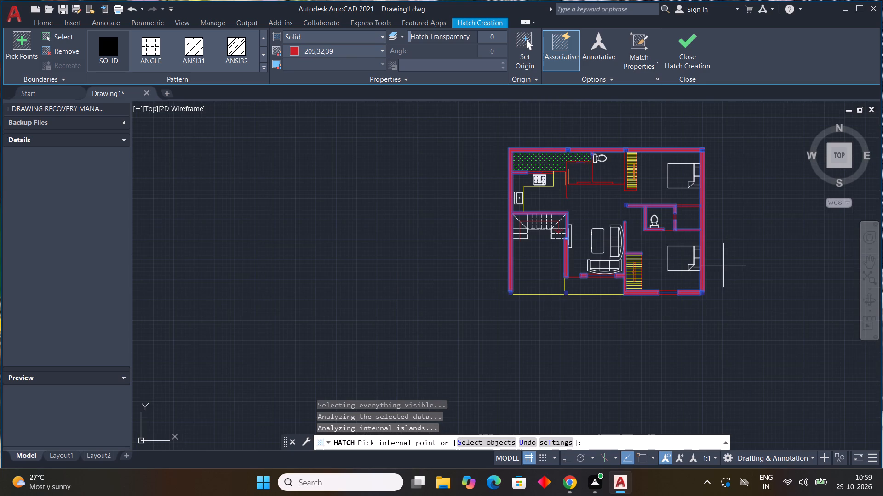
{"action": "key", "text": "Escape"}
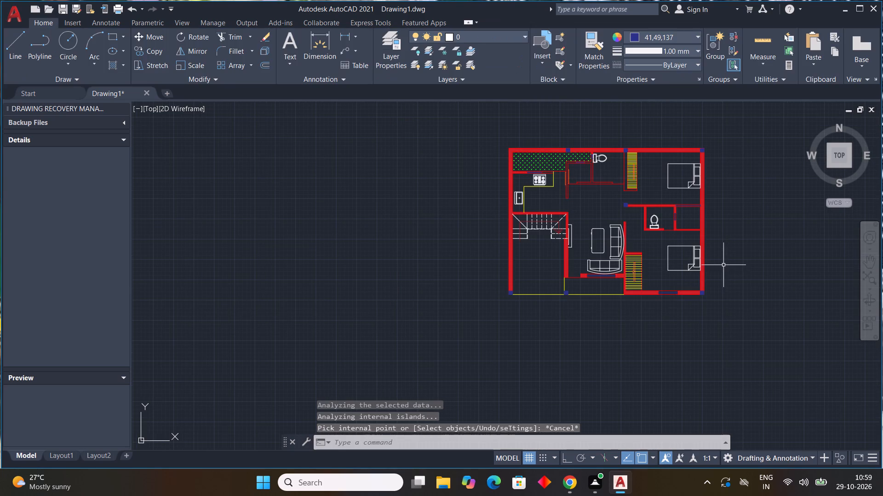
Change the colour of the solid wall hatch to 153,27,30.
{"action": "scroll", "coordinate": [722, 265], "scroll_direction": "up", "scroll_amount": 1}
{"action": "left_click", "coordinate": [691, 288]}
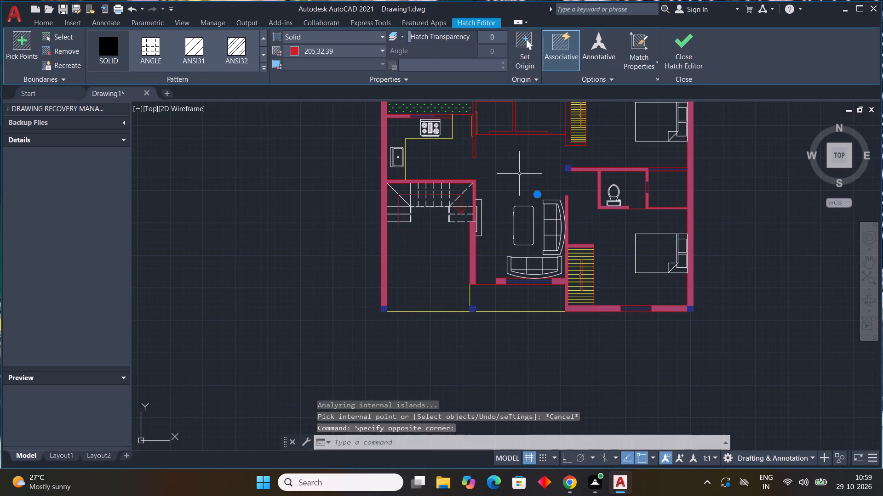
{"action": "middle_click_drag", "start_coordinate": [520, 180], "coordinate": [532, 220]}
{"action": "left_click", "coordinate": [321, 48]}
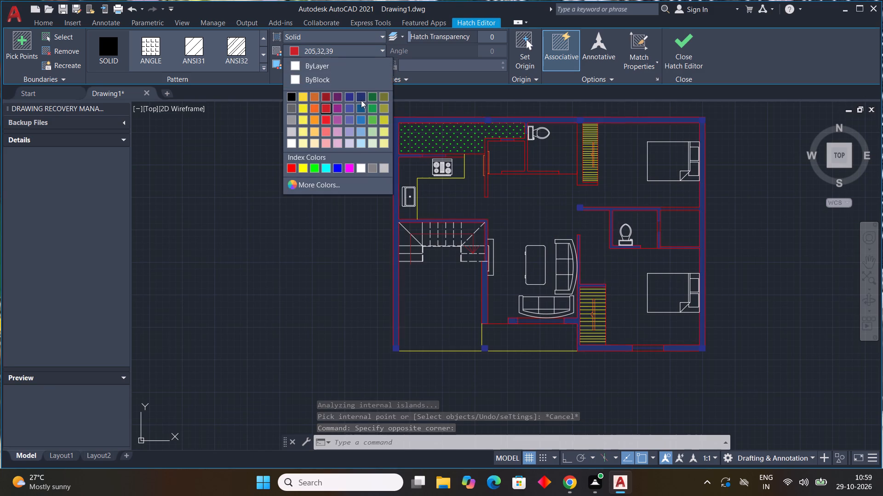
{"action": "left_click", "coordinate": [326, 97]}
{"action": "scroll", "coordinate": [522, 174], "scroll_direction": "up", "scroll_amount": 2}
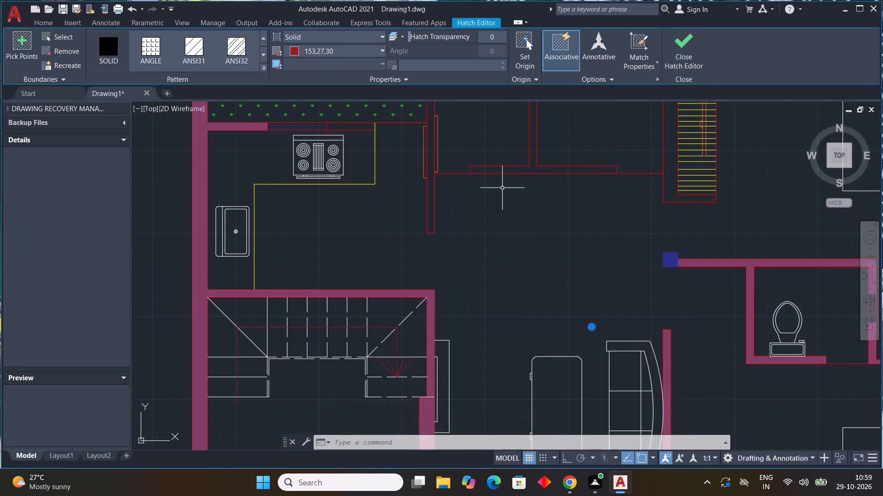
{"action": "scroll", "coordinate": [500, 190], "scroll_direction": "down", "scroll_amount": 1}
{"action": "key", "text": "Escape"}
Fill the unhatched kitchen, north toilet and north wardrobe walls with a new solid hatch in colour 205,32,39.
{"action": "type", "text": "h"}
{"action": "key", "text": "space"}
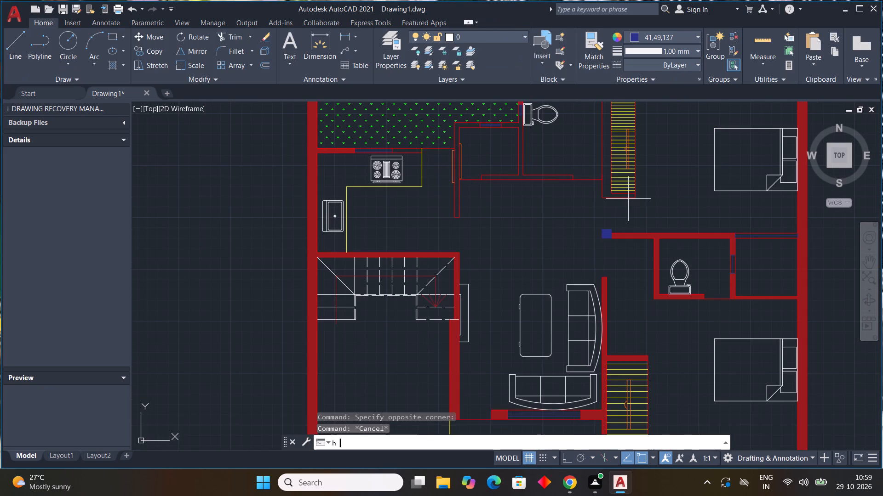
{"action": "scroll", "coordinate": [401, 139], "scroll_direction": "up", "scroll_amount": 2}
{"action": "left_click", "coordinate": [409, 166]}
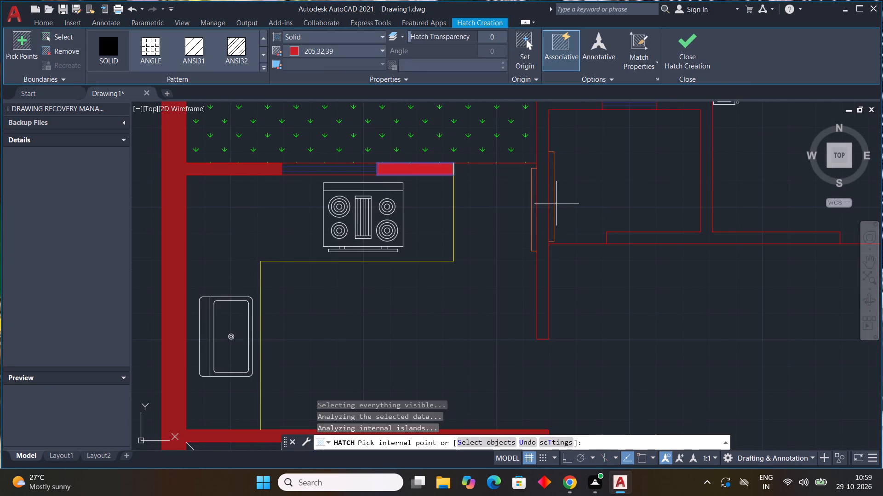
{"action": "left_click", "coordinate": [544, 233]}
{"action": "left_click", "coordinate": [631, 241]}
{"action": "scroll", "coordinate": [650, 251], "scroll_direction": "down", "scroll_amount": 2}
{"action": "middle_click_drag", "start_coordinate": [648, 252], "coordinate": [644, 253]}
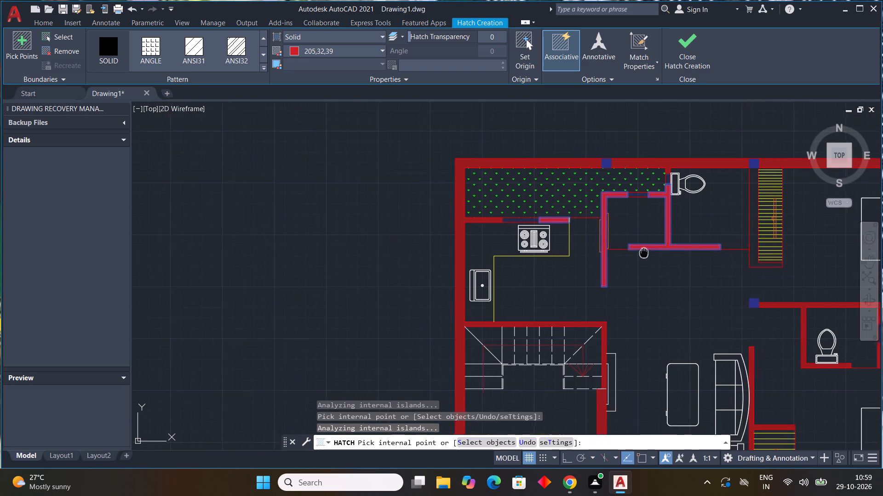
{"action": "middle_click_drag", "start_coordinate": [644, 253], "coordinate": [493, 237]}
{"action": "middle_click", "coordinate": [493, 237]}
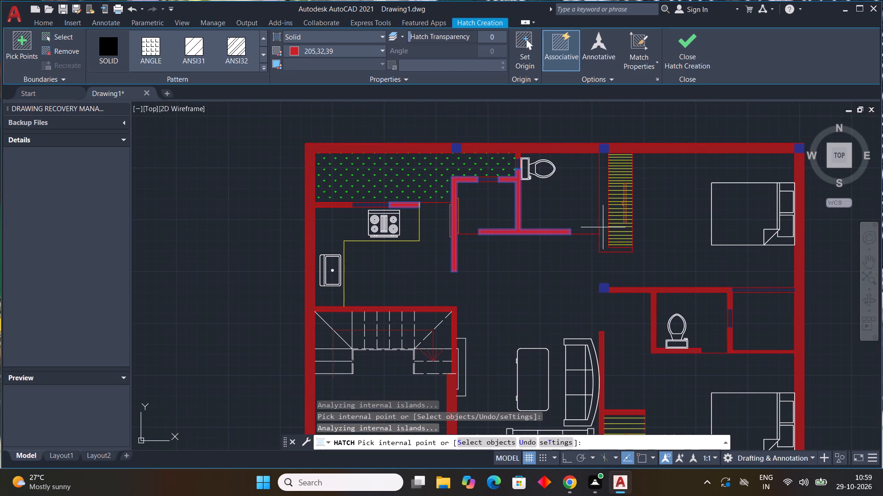
{"action": "left_click", "coordinate": [607, 226]}
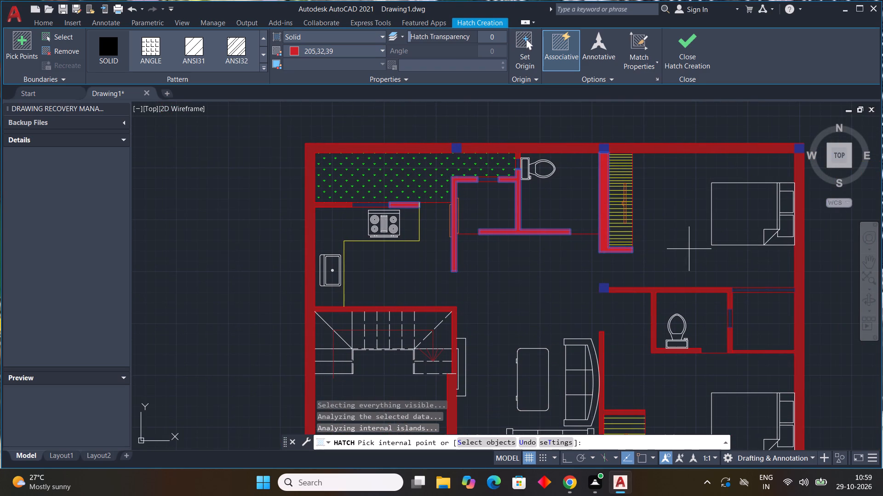
{"action": "key", "text": "Escape"}
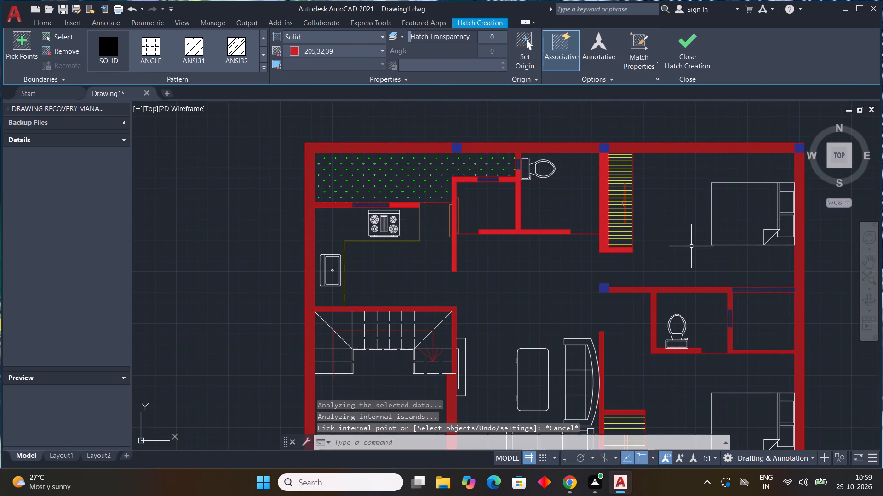
{"action": "scroll", "coordinate": [625, 224], "scroll_direction": "down", "scroll_amount": 2}
{"action": "middle_click_drag", "start_coordinate": [636, 255], "coordinate": [620, 209]}
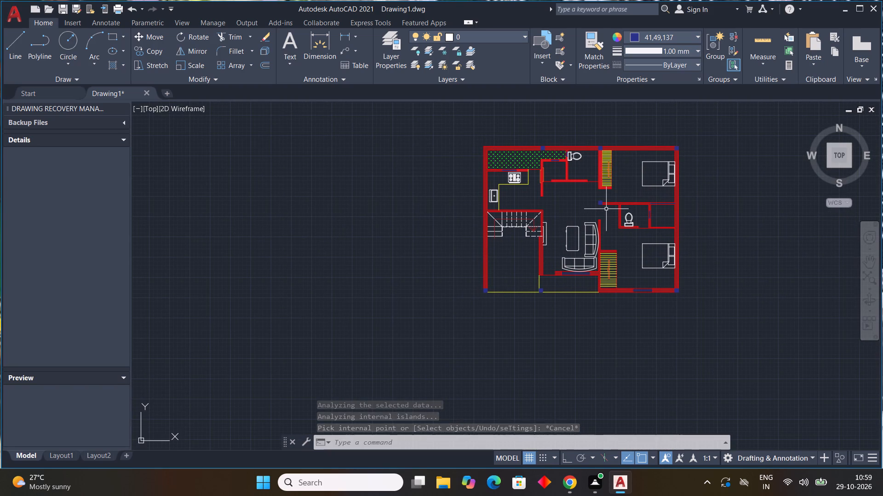
{"action": "key", "text": "Escape"}
{"action": "key", "text": "Escape"}
{"action": "key", "text": "Escape"}
{"action": "key", "text": "Escape"}
Fill the two thin panels on either side of the wall east of the kitchen with a solid hatch in colour 242,103,34.
{"action": "scroll", "coordinate": [544, 168], "scroll_direction": "up", "scroll_amount": 4}
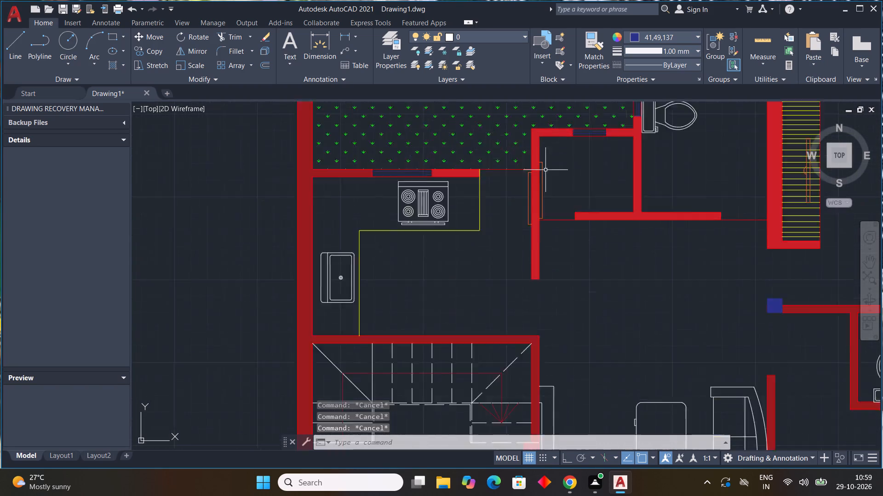
{"action": "key", "text": "Escape"}
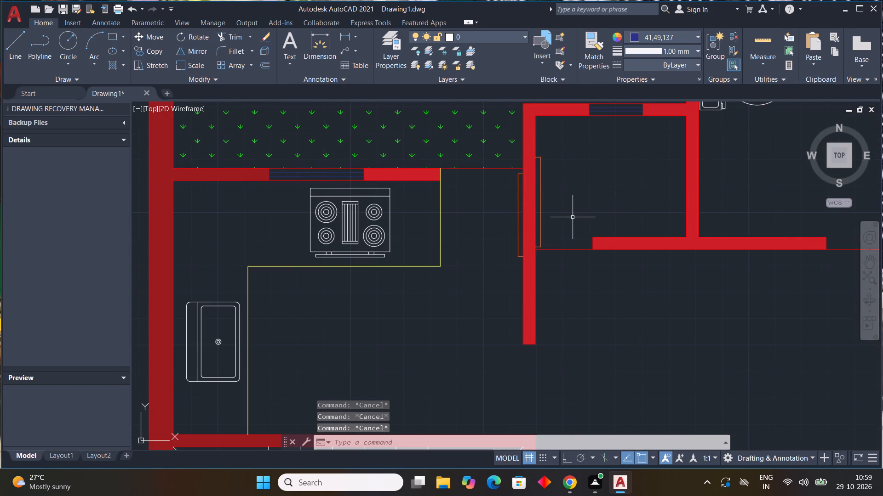
{"action": "type", "text": "h"}
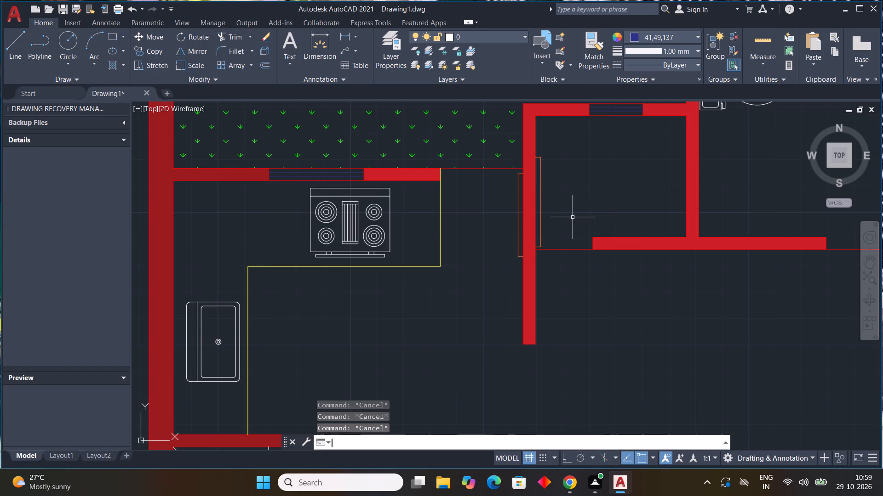
{"action": "key", "text": "space"}
{"action": "left_click", "coordinate": [330, 48]}
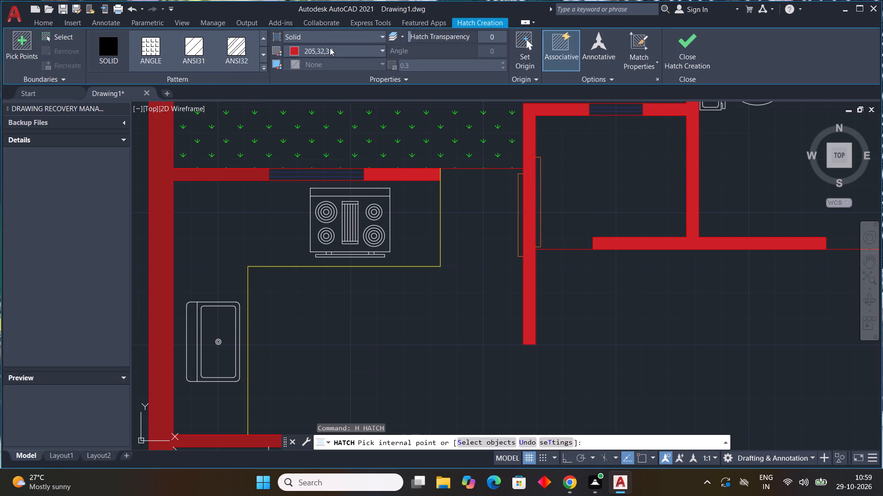
{"action": "left_click", "coordinate": [312, 124]}
{"action": "left_click", "coordinate": [520, 209]}
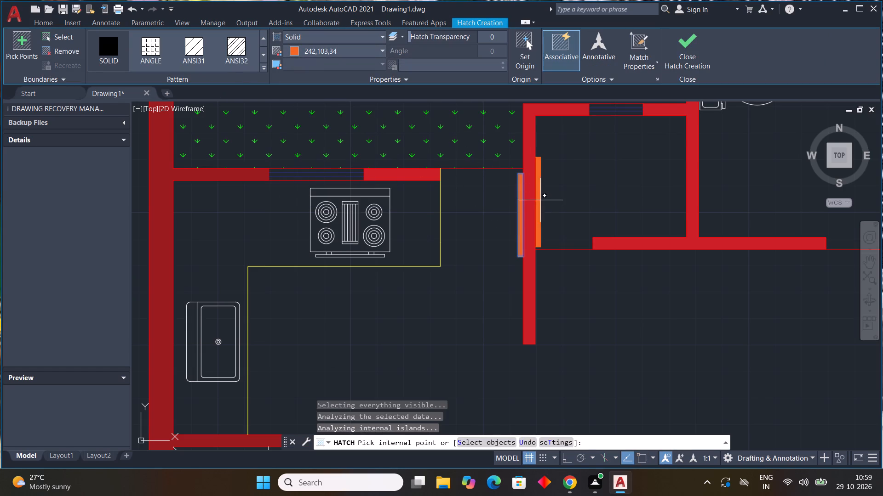
{"action": "left_click", "coordinate": [540, 200]}
{"action": "scroll", "coordinate": [576, 224], "scroll_direction": "down", "scroll_amount": 3}
{"action": "key", "text": "Escape"}
{"action": "key", "text": "Escape"}
{"action": "key", "text": "Escape"}
{"action": "key", "text": "Escape"}
{"action": "key", "text": "Escape"}
{"action": "key", "text": "Escape"}
{"action": "key", "text": "Escape"}
{"action": "key", "text": "Escape"}
{"action": "key", "text": "Escape"}
{"action": "key", "text": "Escape"}
{"action": "key", "text": "Escape"}
{"action": "key", "text": "Escape"}
{"action": "key", "text": "Escape"}
{"action": "key", "text": "Escape"}
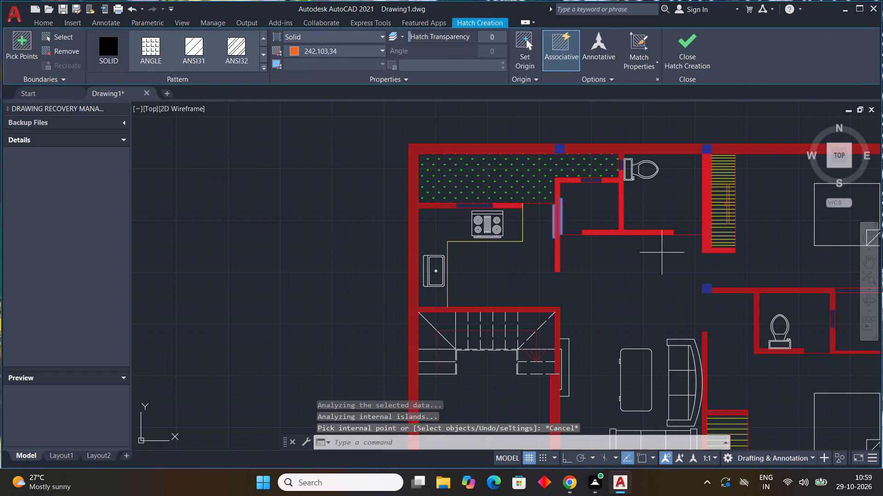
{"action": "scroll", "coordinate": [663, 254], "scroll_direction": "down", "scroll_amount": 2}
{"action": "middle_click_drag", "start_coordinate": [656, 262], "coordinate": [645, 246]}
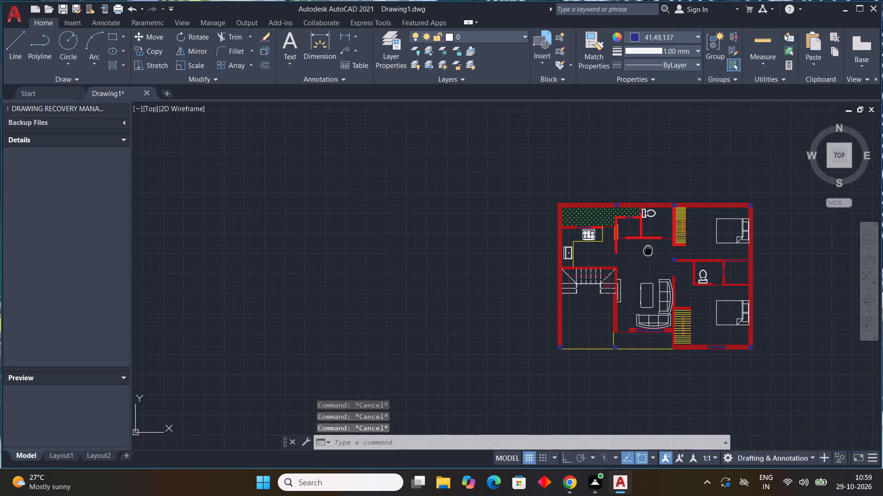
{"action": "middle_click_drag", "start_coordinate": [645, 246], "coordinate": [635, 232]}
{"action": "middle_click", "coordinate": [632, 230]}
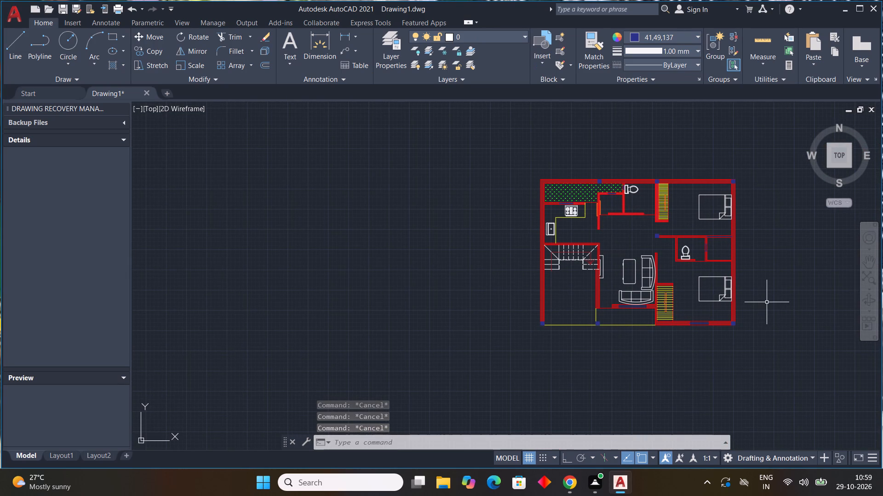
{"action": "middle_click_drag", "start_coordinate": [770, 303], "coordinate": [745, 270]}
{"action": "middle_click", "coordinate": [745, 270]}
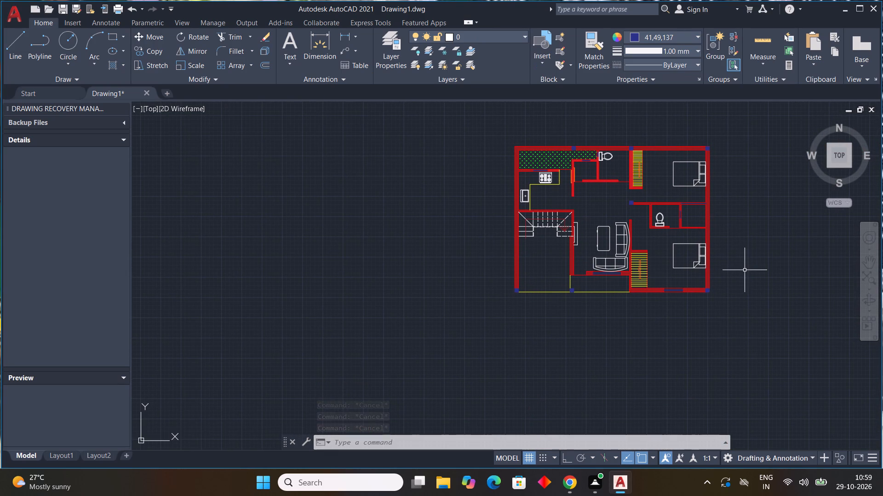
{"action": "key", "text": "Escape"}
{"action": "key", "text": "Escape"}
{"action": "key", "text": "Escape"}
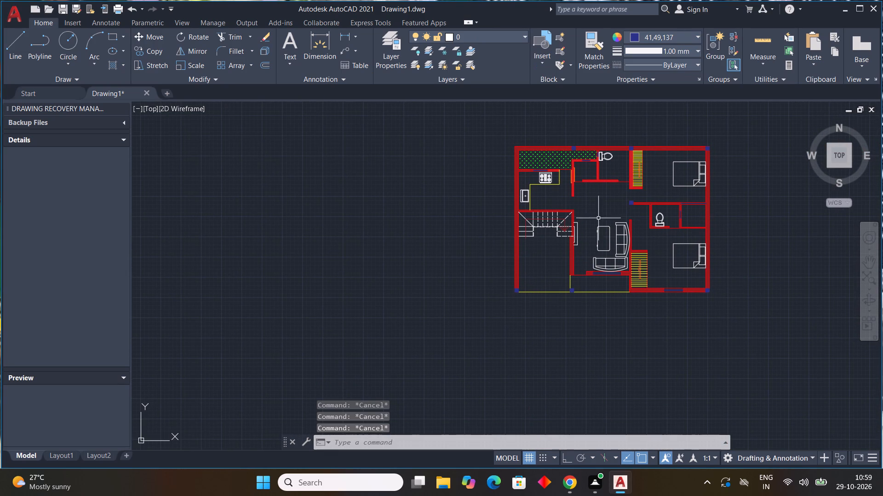
Set the current object colour to ByLayer.
{"action": "left_click", "coordinate": [679, 34]}
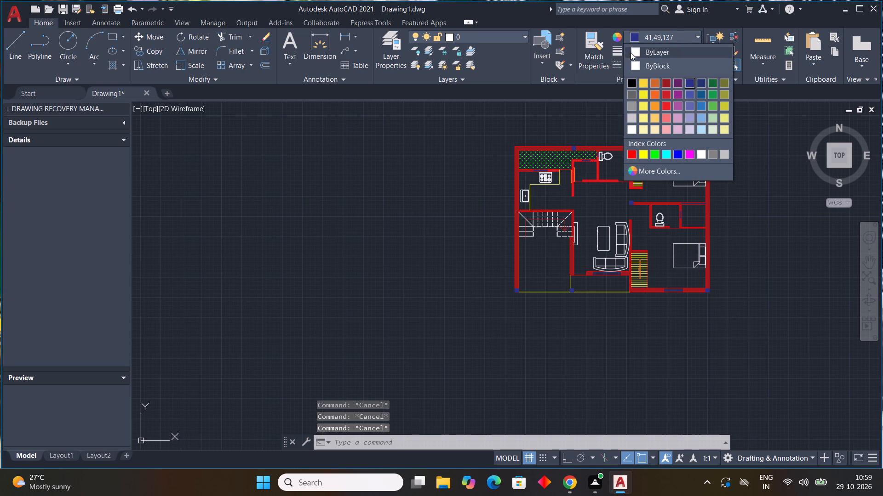
{"action": "left_click", "coordinate": [631, 52]}
Place a multiline text box on the kitchen's open floor beside the counter and enter "kitchen".
{"action": "middle_click_drag", "start_coordinate": [628, 199], "coordinate": [666, 282]}
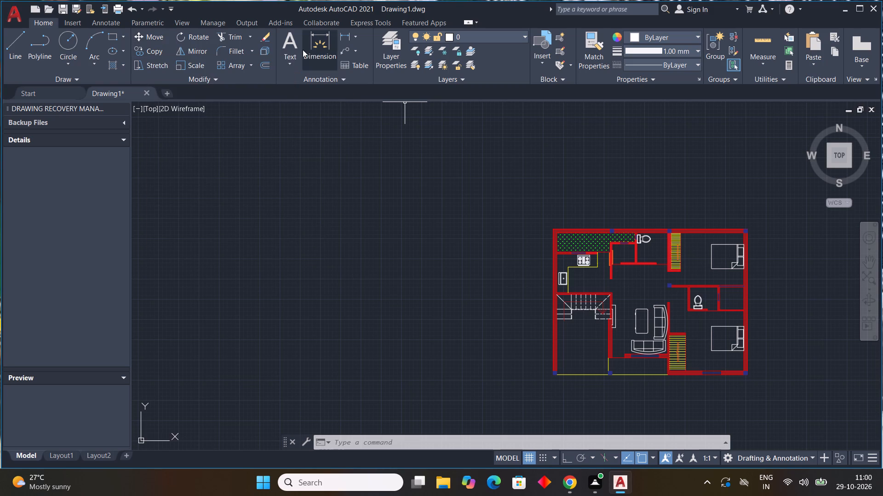
{"action": "left_click", "coordinate": [292, 44]}
{"action": "scroll", "coordinate": [599, 282], "scroll_direction": "up", "scroll_amount": 3}
{"action": "middle_click_drag", "start_coordinate": [570, 276], "coordinate": [561, 272]}
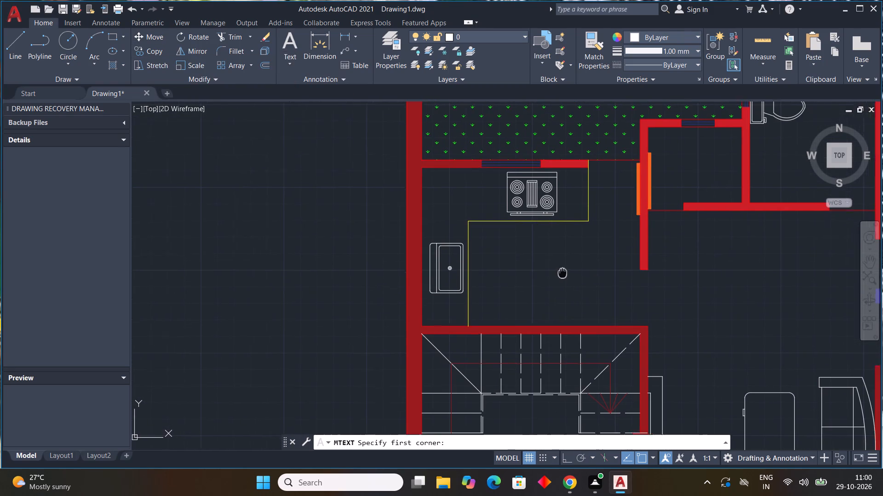
{"action": "middle_click_drag", "start_coordinate": [561, 272], "coordinate": [521, 243]}
{"action": "left_click", "coordinate": [442, 215]}
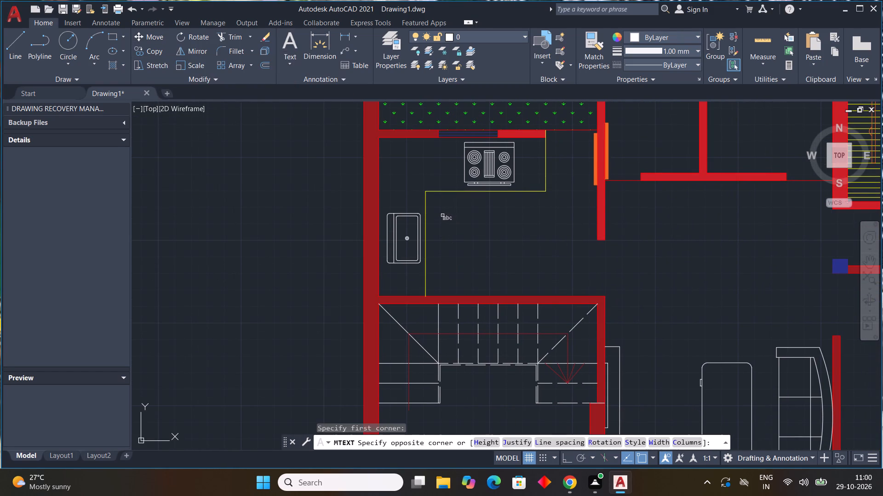
{"action": "left_click", "coordinate": [575, 268]}
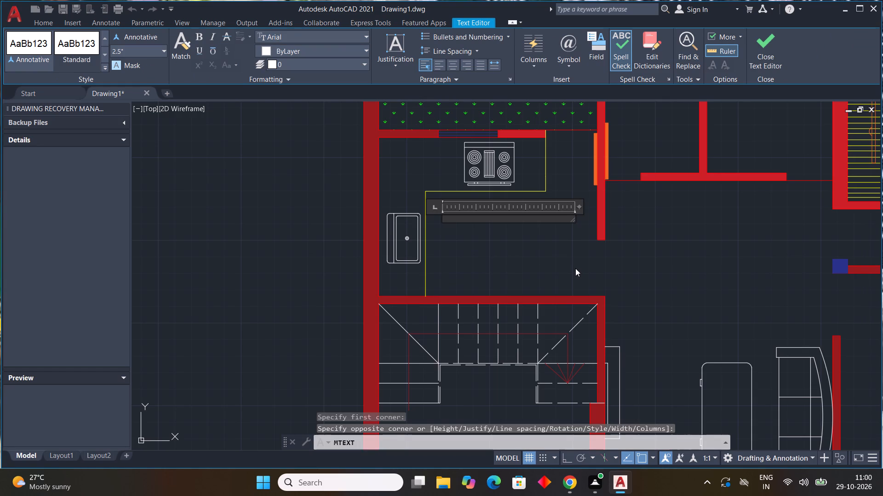
{"action": "type", "text": "kitchen"}
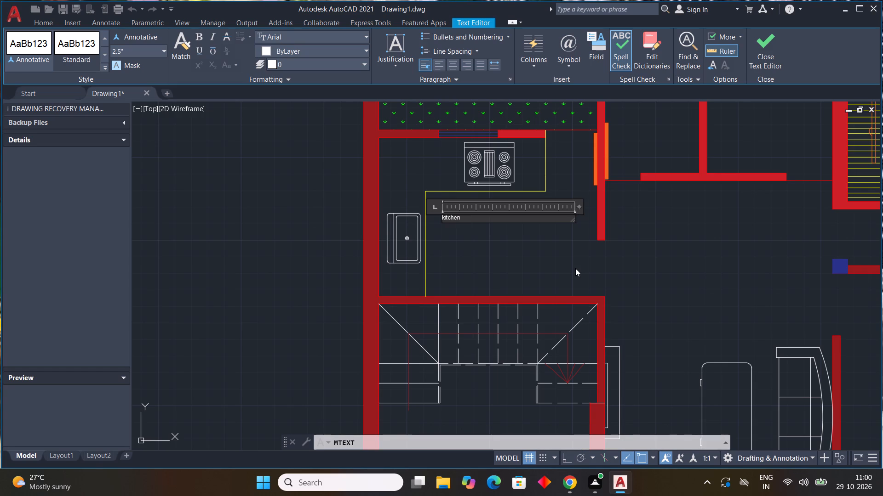
Replace the kitchen label's text with "KITCHEN" and add a second line reading 12'0"X8'0".
{"action": "key", "text": "BackSpace"}
{"action": "key", "text": "BackSpace"}
{"action": "key", "text": "BackSpace"}
{"action": "key", "text": "BackSpace"}
{"action": "key", "text": "BackSpace"}
{"action": "key", "text": "BackSpace"}
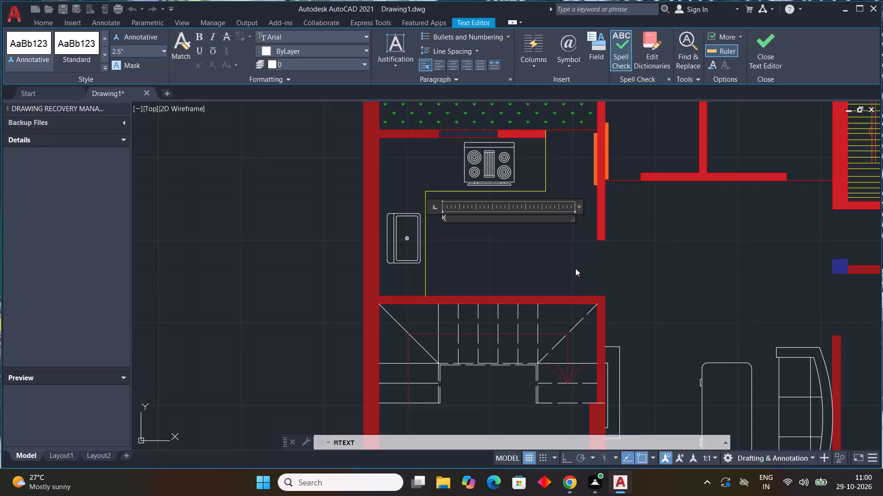
{"action": "key", "text": "BackSpace"}
{"action": "type", "text": "KIT"}
{"action": "type", "text": "CHEN"}
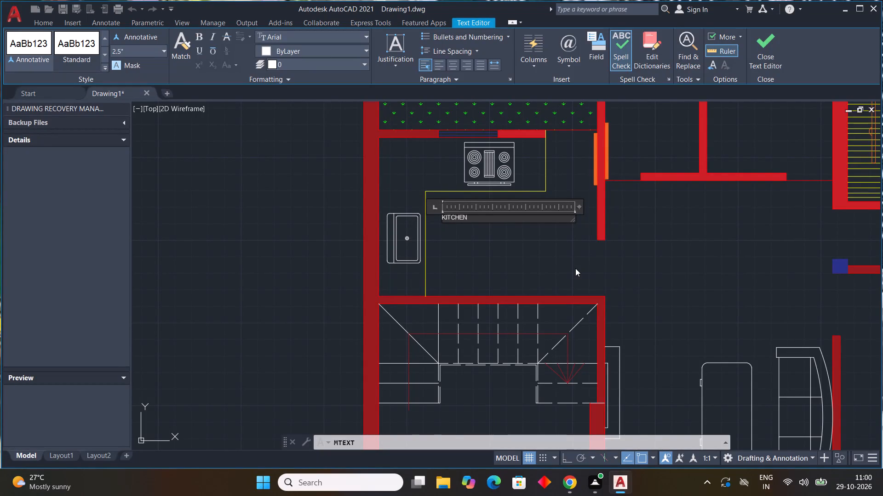
{"action": "key", "text": "Return"}
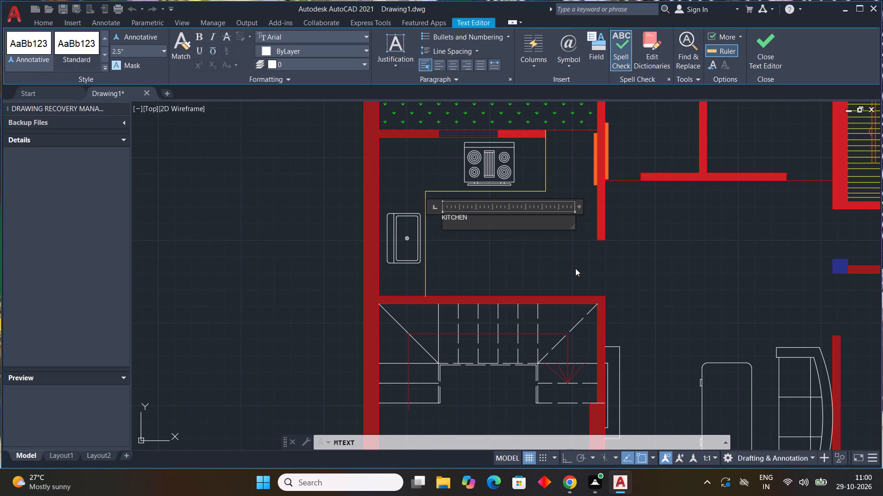
{"action": "type", "text": "12'0\""}
{"action": "key", "text": "x"}
{"action": "type", "text": "8'0\""}
{"action": "left_click", "coordinate": [493, 258]}
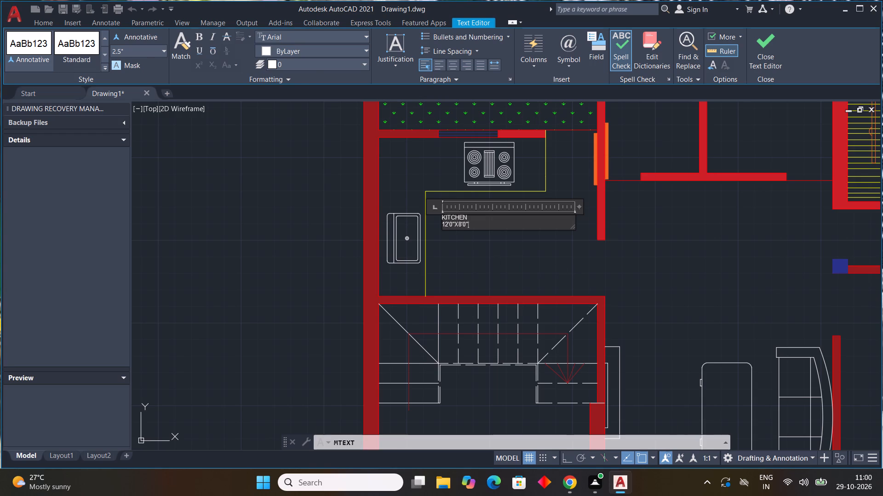
Set the text height of the kitchen label to 9".
{"action": "left_click", "coordinate": [457, 225]}
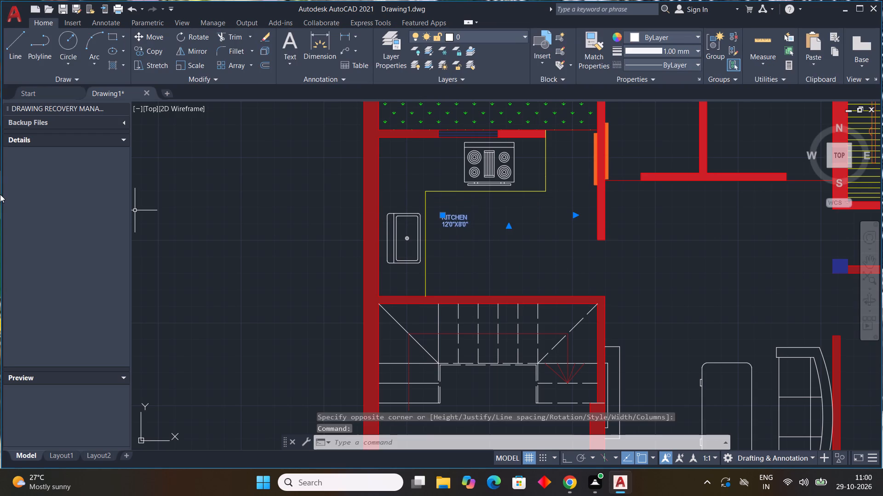
{"action": "right_click", "coordinate": [0, 198]}
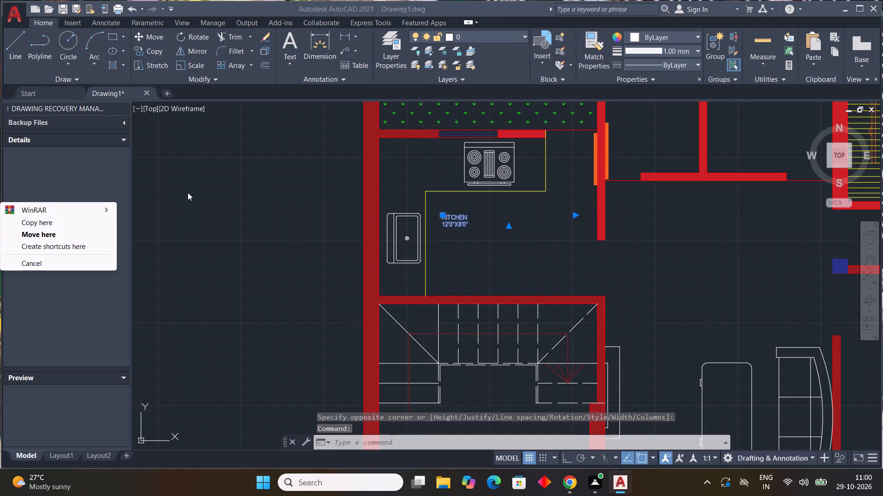
{"action": "right_click", "coordinate": [461, 236]}
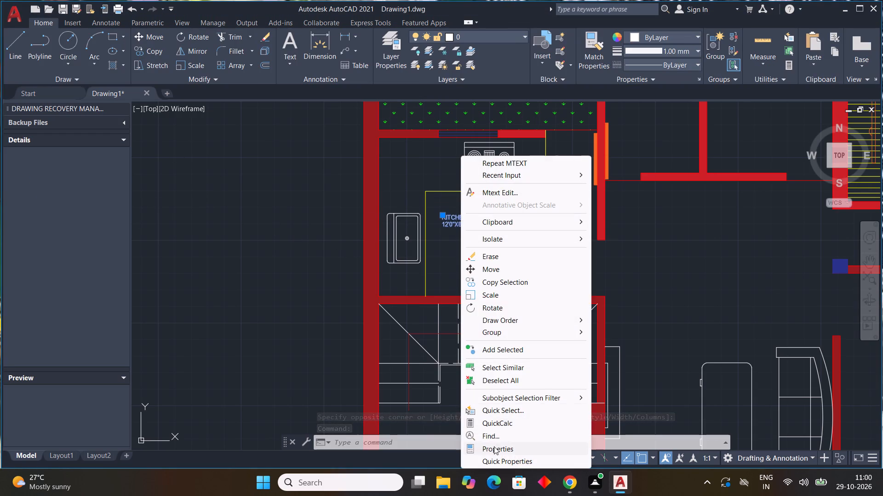
{"action": "left_click", "coordinate": [494, 447]}
{"action": "scroll", "coordinate": [87, 80], "scroll_direction": "down", "scroll_amount": 4}
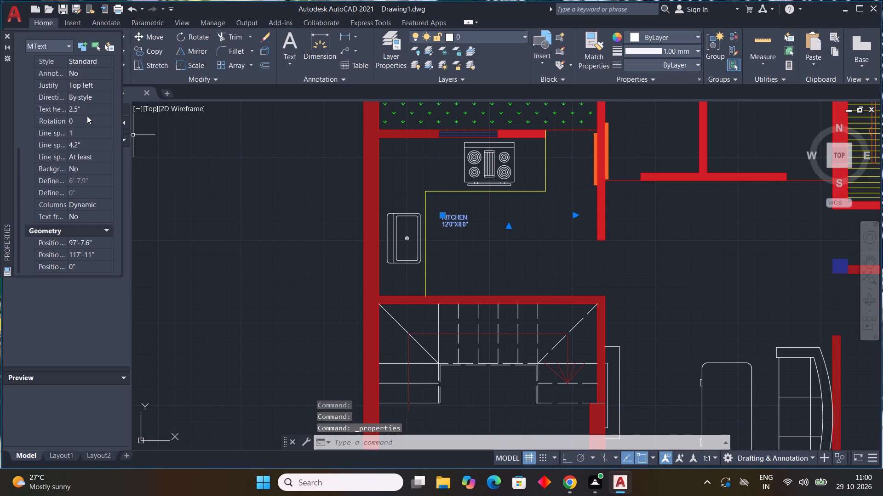
{"action": "left_click", "coordinate": [86, 110]}
{"action": "left_click_drag", "start_coordinate": [92, 112], "coordinate": [6, 108]}
{"action": "type", "text": "9\""}
{"action": "key", "text": "Return"}
{"action": "key", "text": "Escape"}
{"action": "key", "text": "Escape"}
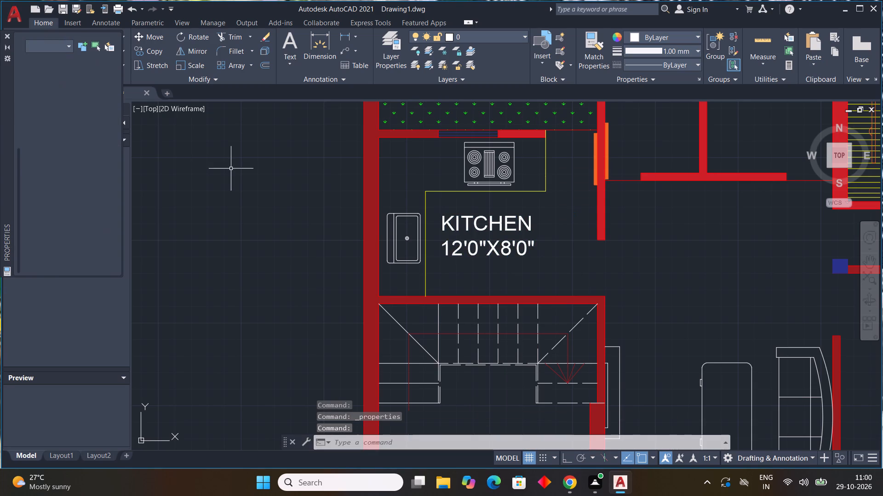
{"action": "key", "text": "Escape"}
{"action": "key", "text": "Escape"}
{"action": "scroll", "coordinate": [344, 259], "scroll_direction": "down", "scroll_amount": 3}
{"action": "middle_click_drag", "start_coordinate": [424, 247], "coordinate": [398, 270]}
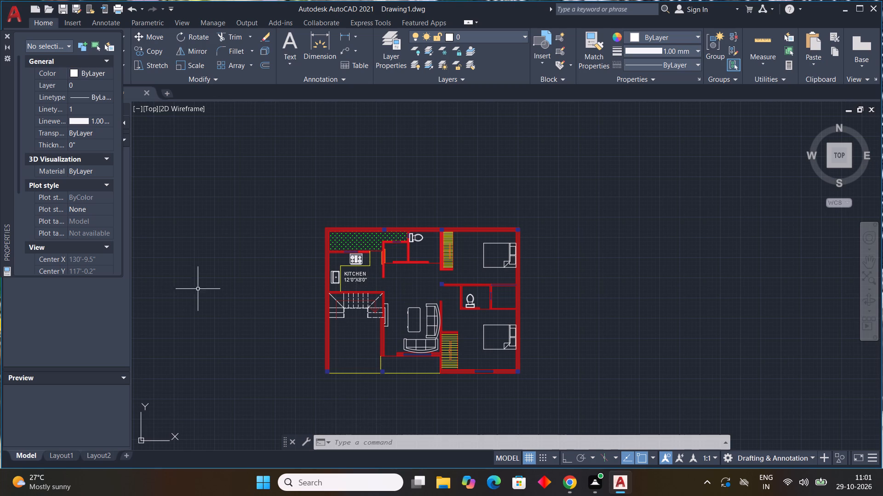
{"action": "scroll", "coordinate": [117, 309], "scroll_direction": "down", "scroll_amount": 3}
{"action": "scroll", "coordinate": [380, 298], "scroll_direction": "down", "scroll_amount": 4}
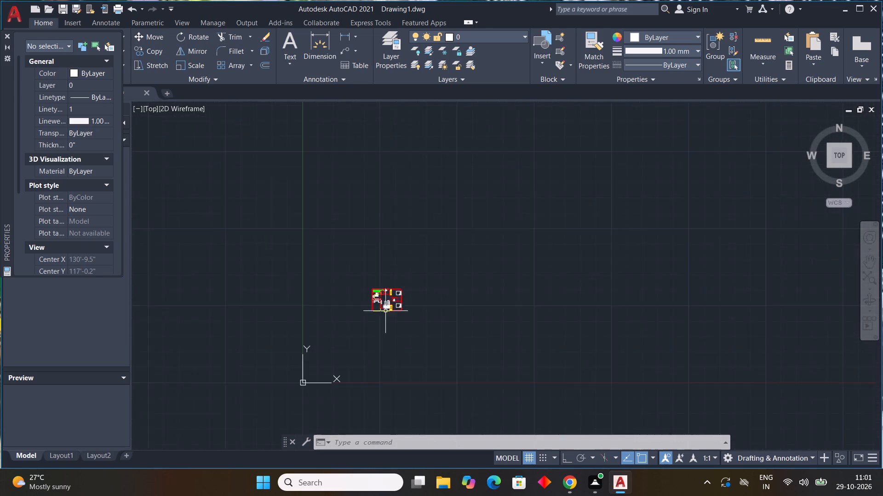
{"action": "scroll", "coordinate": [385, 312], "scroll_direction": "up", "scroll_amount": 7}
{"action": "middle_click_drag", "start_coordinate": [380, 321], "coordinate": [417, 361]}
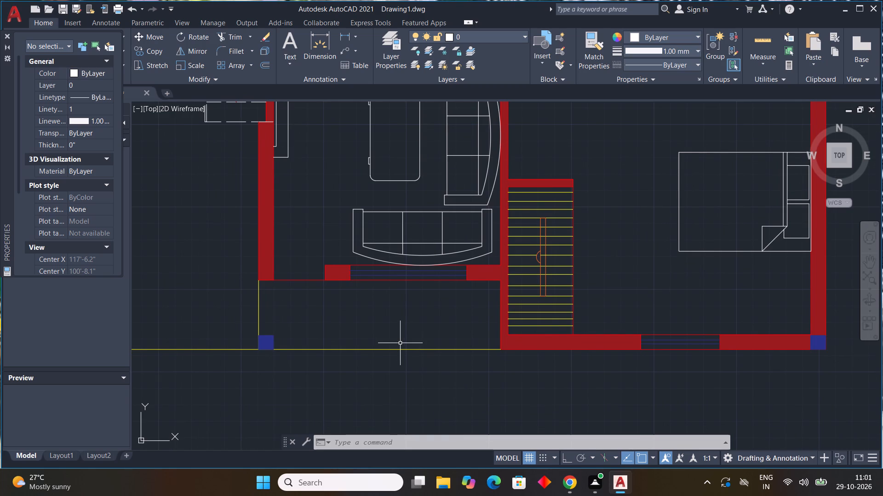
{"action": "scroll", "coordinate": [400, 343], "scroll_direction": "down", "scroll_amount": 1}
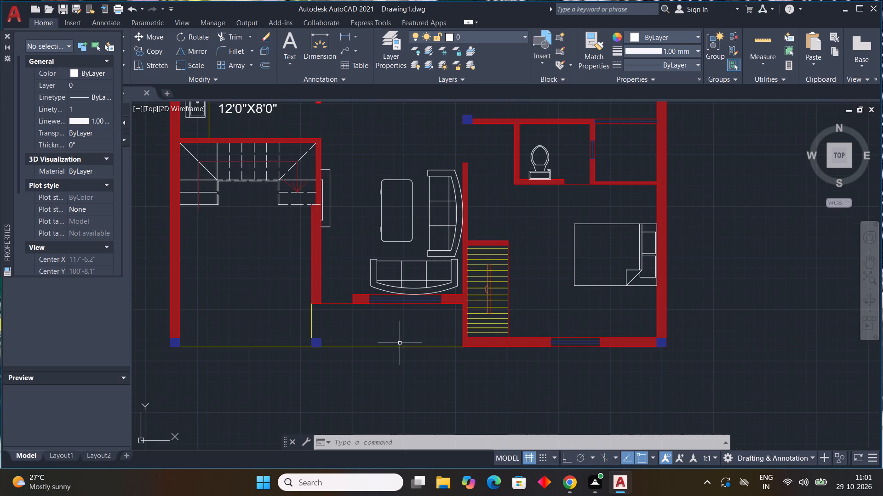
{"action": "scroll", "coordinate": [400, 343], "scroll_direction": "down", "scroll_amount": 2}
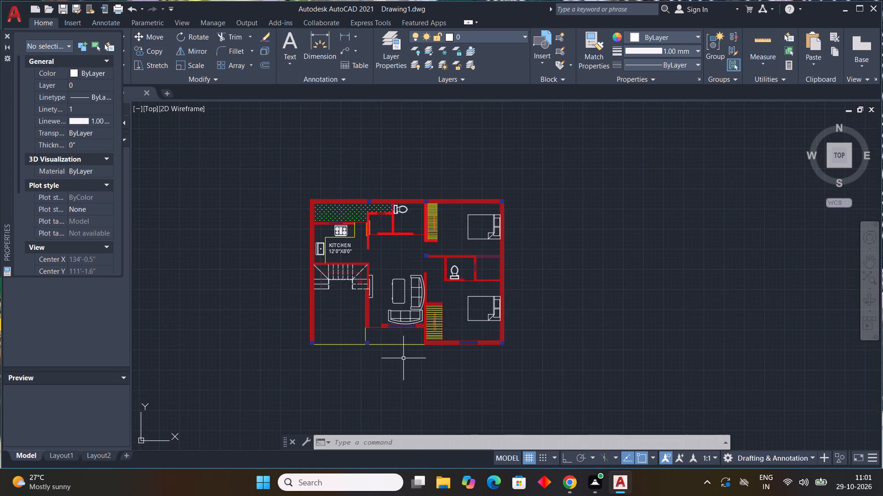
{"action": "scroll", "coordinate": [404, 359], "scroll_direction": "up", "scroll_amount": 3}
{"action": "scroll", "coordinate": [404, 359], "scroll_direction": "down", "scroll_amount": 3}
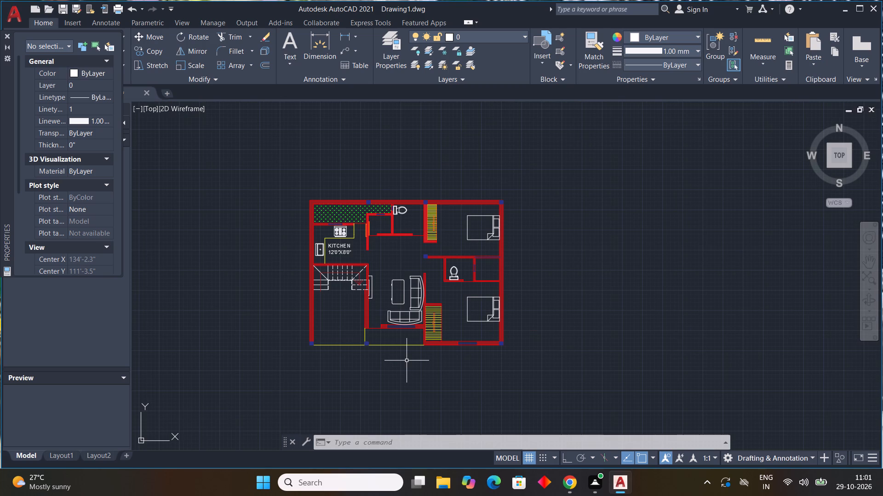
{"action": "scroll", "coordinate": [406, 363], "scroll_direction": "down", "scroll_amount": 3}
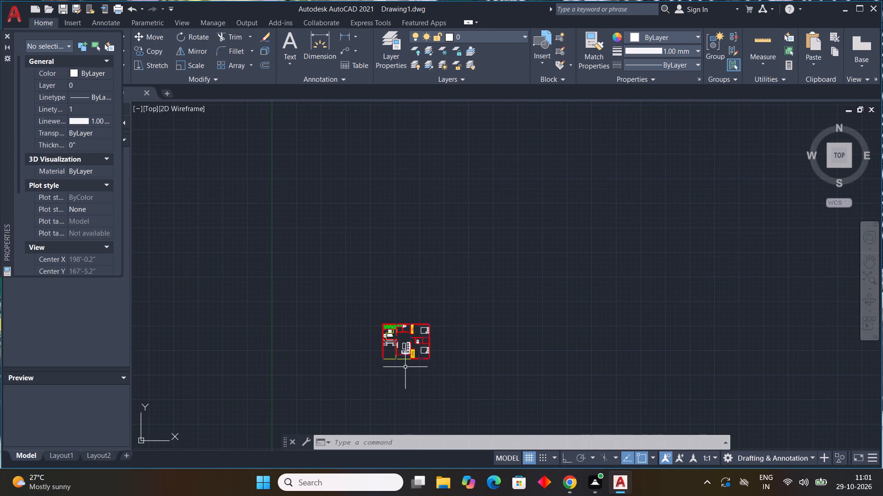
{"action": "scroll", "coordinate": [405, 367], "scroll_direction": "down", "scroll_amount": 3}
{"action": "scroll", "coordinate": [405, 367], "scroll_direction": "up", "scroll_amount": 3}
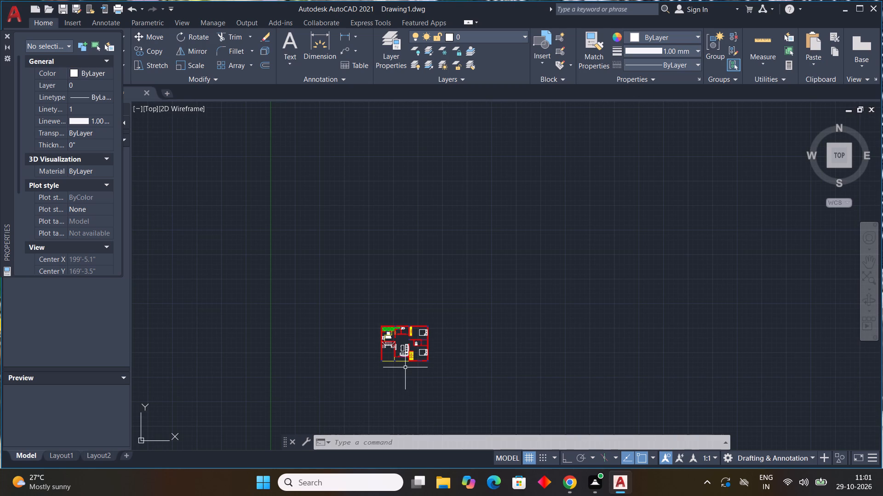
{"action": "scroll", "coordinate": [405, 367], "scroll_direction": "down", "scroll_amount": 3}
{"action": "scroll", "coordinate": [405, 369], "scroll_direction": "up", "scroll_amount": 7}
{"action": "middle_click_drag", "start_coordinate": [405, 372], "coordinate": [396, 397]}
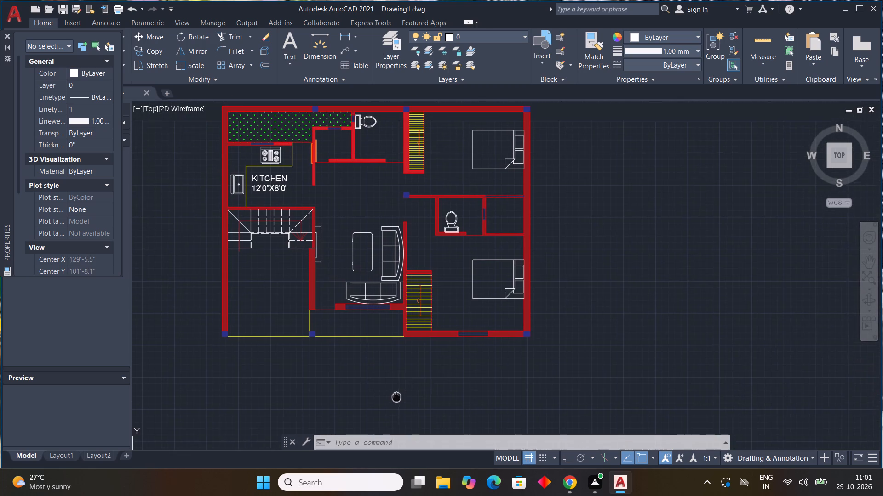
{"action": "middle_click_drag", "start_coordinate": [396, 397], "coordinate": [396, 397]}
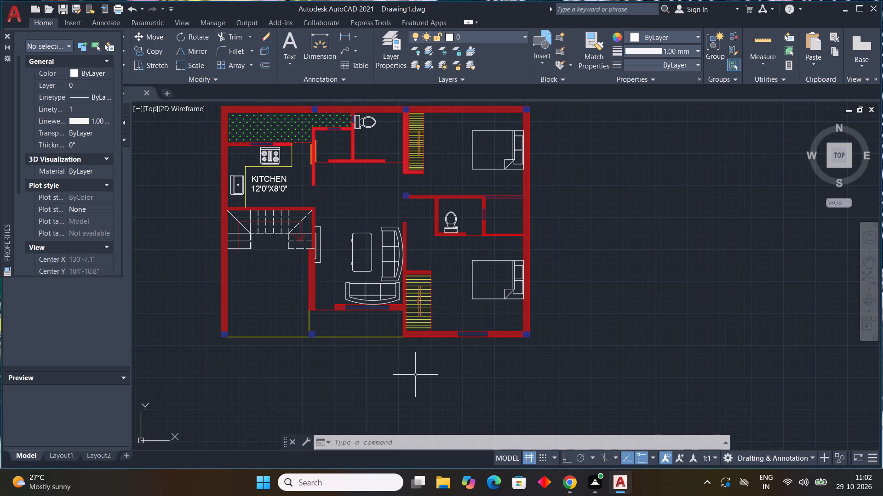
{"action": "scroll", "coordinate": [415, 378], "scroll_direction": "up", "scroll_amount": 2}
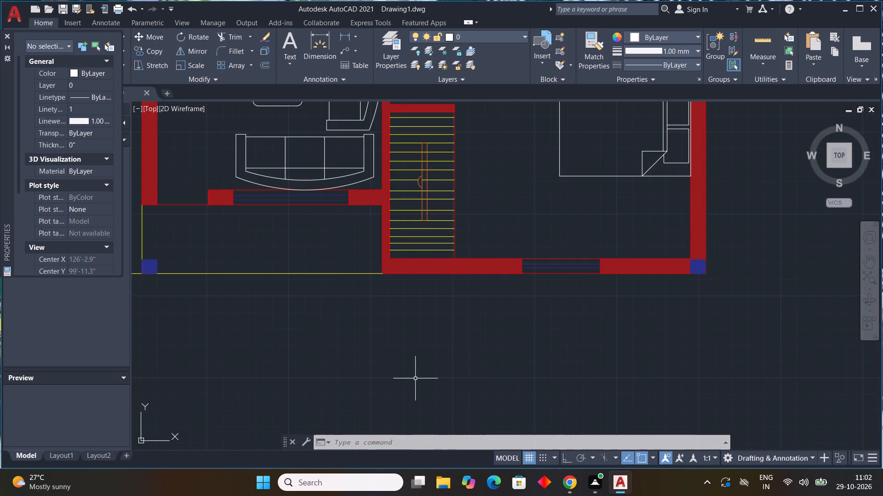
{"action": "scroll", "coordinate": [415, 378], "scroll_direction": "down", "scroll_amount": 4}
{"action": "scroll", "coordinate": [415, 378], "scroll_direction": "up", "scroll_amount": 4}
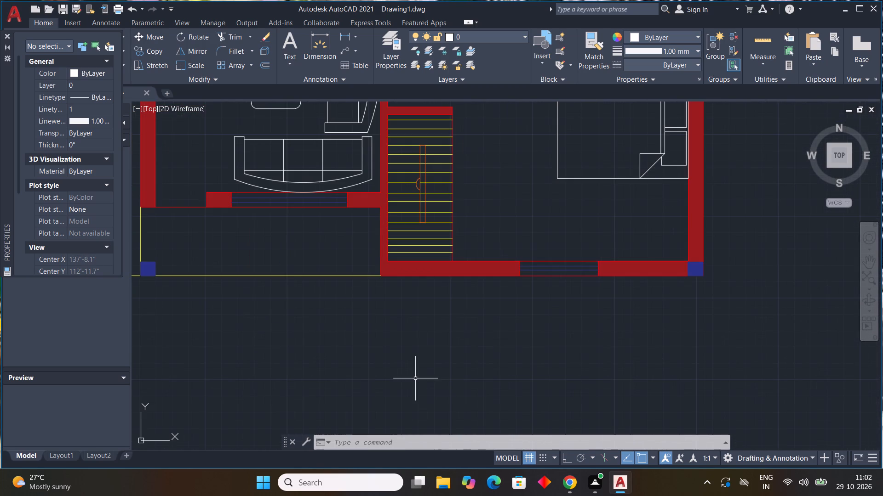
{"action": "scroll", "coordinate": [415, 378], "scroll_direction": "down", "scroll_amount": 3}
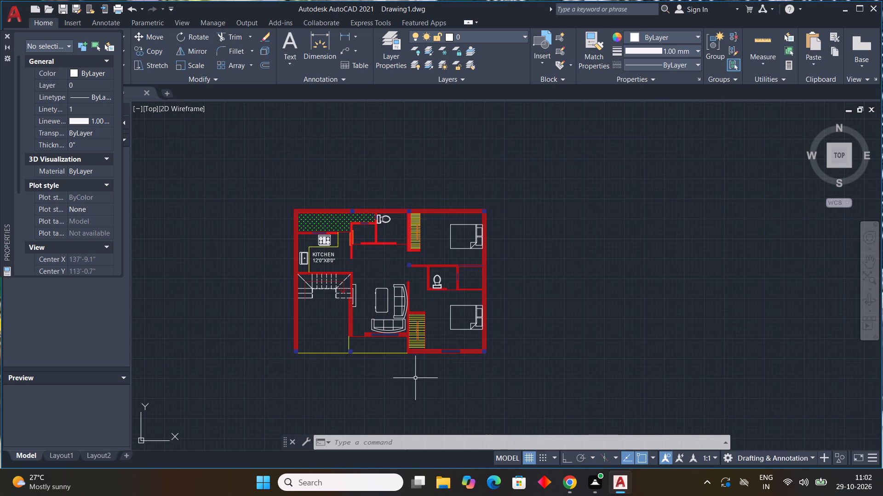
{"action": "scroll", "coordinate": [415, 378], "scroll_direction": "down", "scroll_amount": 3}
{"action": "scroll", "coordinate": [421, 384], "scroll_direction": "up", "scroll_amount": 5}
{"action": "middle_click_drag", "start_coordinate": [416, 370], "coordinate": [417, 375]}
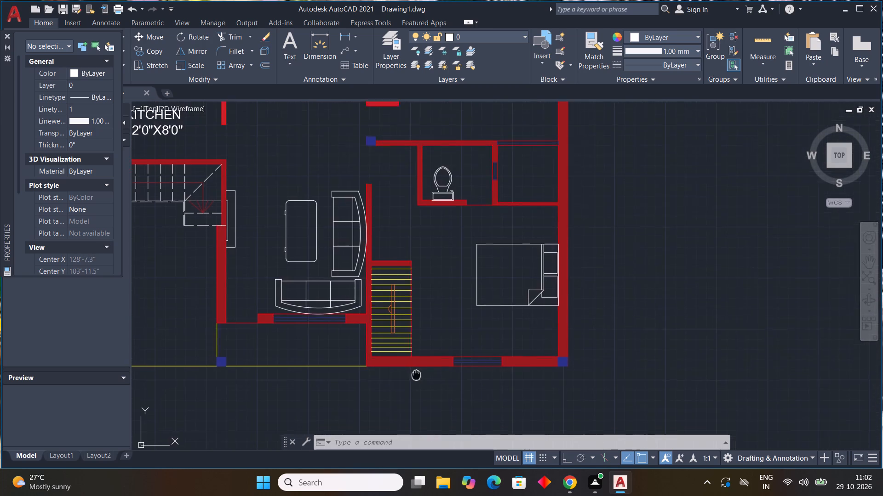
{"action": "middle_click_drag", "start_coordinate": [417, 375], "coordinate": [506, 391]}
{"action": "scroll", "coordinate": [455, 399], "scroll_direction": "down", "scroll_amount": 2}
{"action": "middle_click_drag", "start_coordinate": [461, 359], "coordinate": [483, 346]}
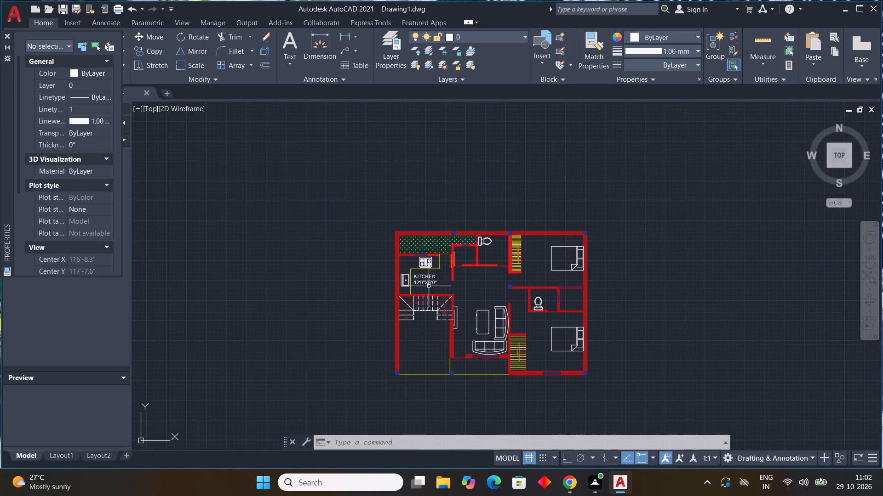
Copy the kitchen label into the small room east of the kitchen, the adjoining north toilet and the north bedroom.
{"action": "scroll", "coordinate": [422, 282], "scroll_direction": "up", "scroll_amount": 1}
{"action": "left_click", "coordinate": [420, 282]}
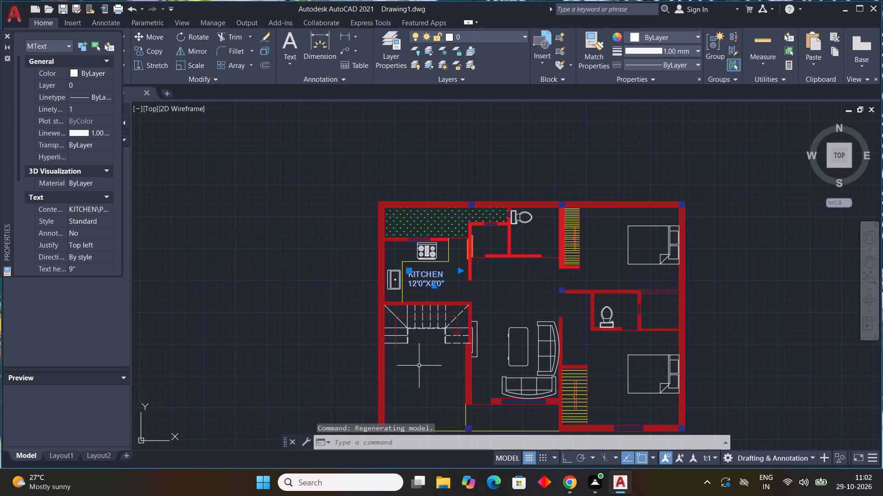
{"action": "type", "text": "CO"}
{"action": "key", "text": "space"}
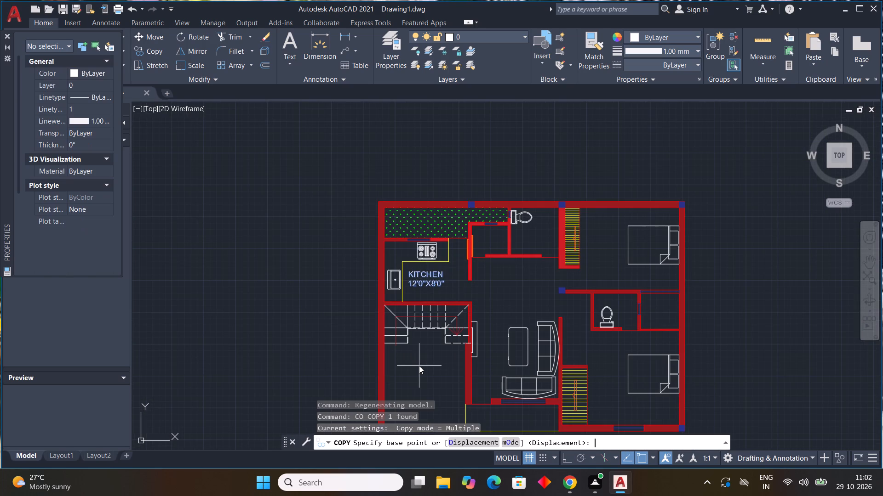
{"action": "left_click", "coordinate": [424, 275]}
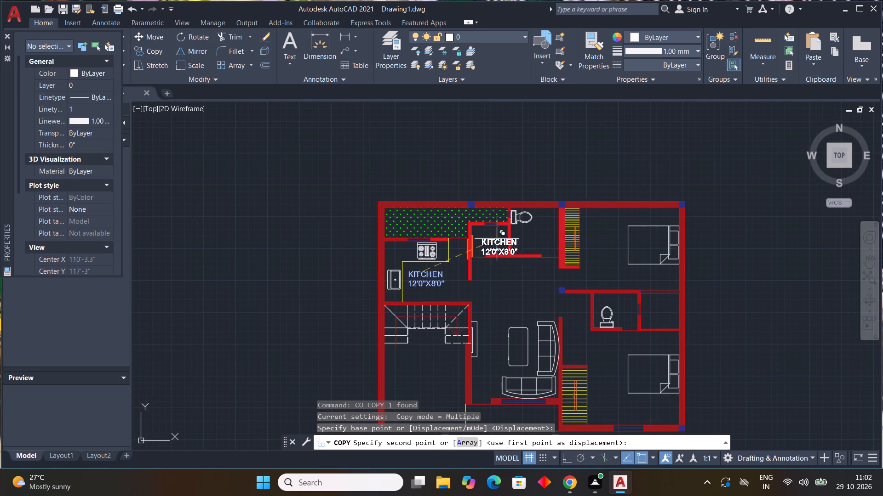
{"action": "scroll", "coordinate": [493, 232], "scroll_direction": "up", "scroll_amount": 3}
{"action": "left_click", "coordinate": [479, 224]}
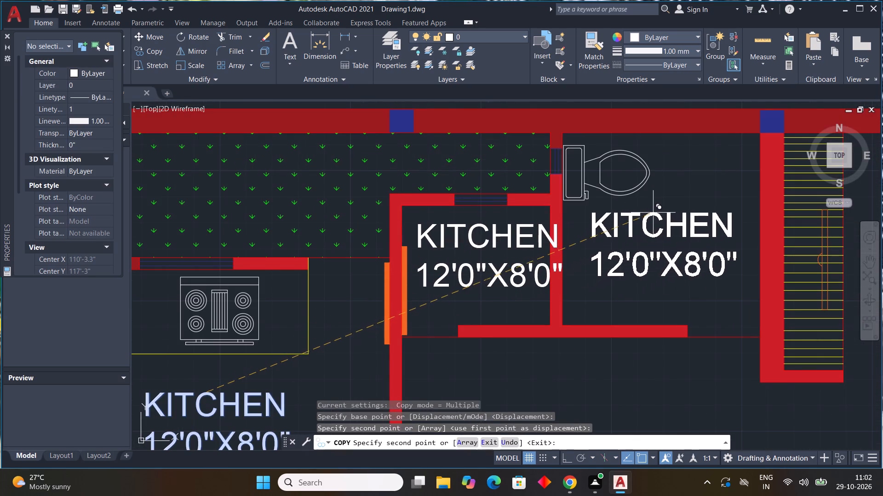
{"action": "left_click", "coordinate": [654, 211]}
{"action": "scroll", "coordinate": [606, 282], "scroll_direction": "down", "scroll_amount": 4}
{"action": "middle_click_drag", "start_coordinate": [660, 327], "coordinate": [487, 281]}
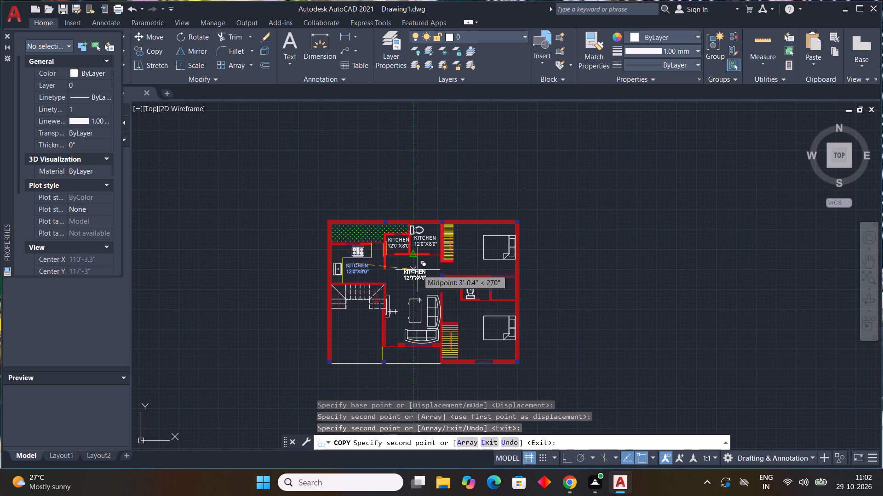
{"action": "scroll", "coordinate": [468, 241], "scroll_direction": "up", "scroll_amount": 3}
{"action": "left_click", "coordinate": [468, 241]}
Place further copies of the kitchen label in the south bedroom's toilet and the small room east of it.
{"action": "middle_click_drag", "start_coordinate": [463, 299], "coordinate": [461, 299]}
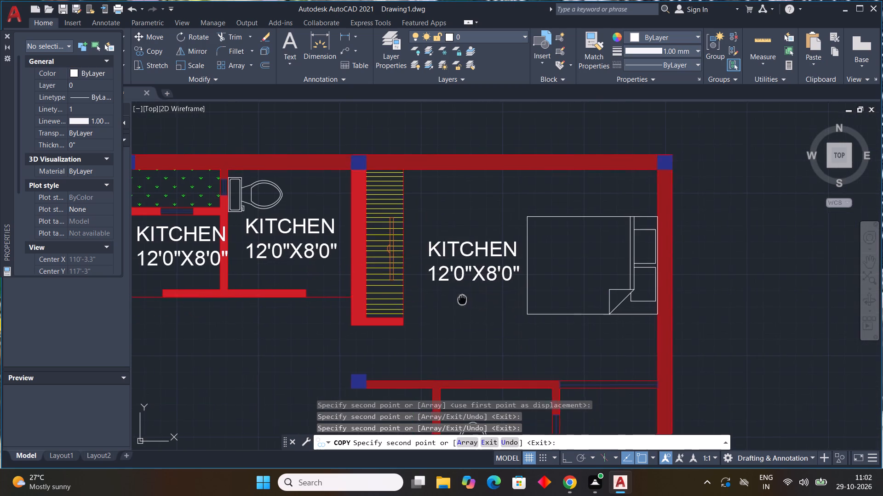
{"action": "middle_click_drag", "start_coordinate": [461, 299], "coordinate": [453, 201]}
{"action": "scroll", "coordinate": [459, 300], "scroll_direction": "down", "scroll_amount": 1}
{"action": "middle_click", "coordinate": [452, 199]}
{"action": "scroll", "coordinate": [451, 198], "scroll_direction": "down", "scroll_amount": 1}
{"action": "scroll", "coordinate": [471, 242], "scroll_direction": "up", "scroll_amount": 4}
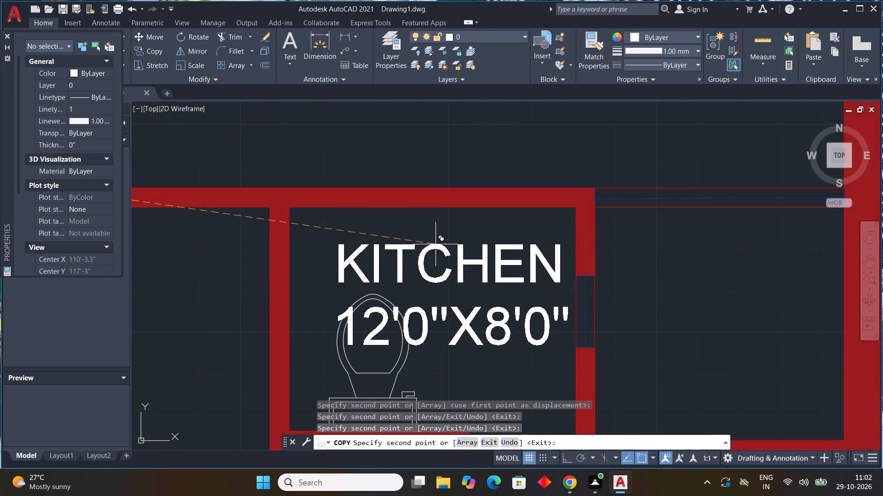
{"action": "left_click", "coordinate": [432, 246]}
{"action": "left_click", "coordinate": [712, 252]}
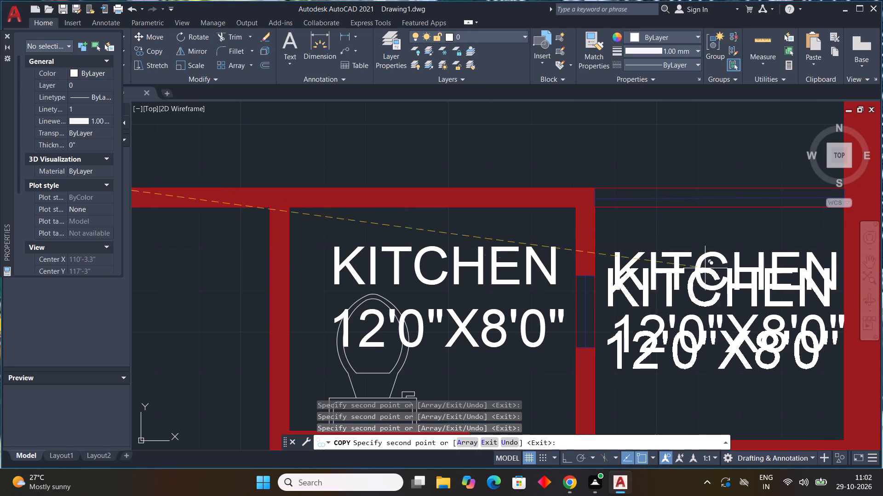
Place further copies of the kitchen label in the south bedroom, the living room and on the staircase.
{"action": "scroll", "coordinate": [655, 331], "scroll_direction": "down", "scroll_amount": 3}
{"action": "middle_click_drag", "start_coordinate": [646, 335], "coordinate": [573, 238]}
{"action": "middle_click_drag", "start_coordinate": [566, 236], "coordinate": [555, 233]}
{"action": "left_click", "coordinate": [505, 330]}
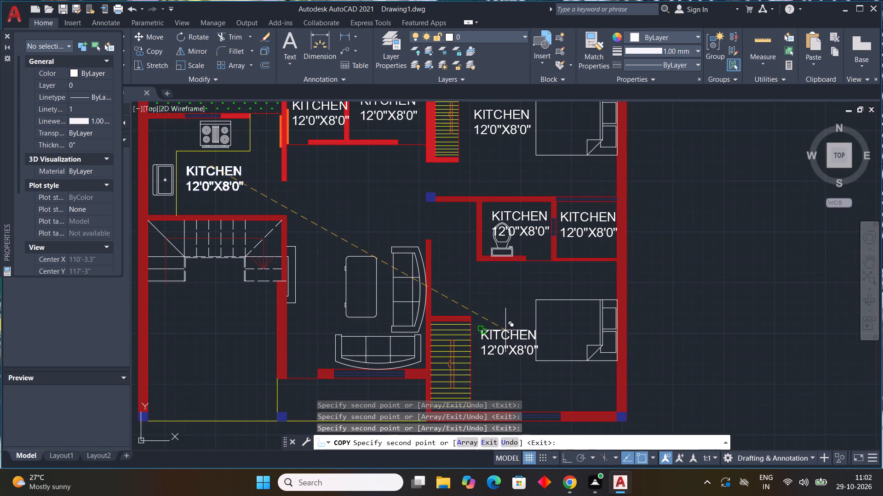
{"action": "middle_click_drag", "start_coordinate": [407, 248], "coordinate": [485, 293]}
{"action": "left_click_drag", "start_coordinate": [418, 317], "coordinate": [427, 315]}
{"action": "middle_click_drag", "start_coordinate": [465, 286], "coordinate": [497, 238]}
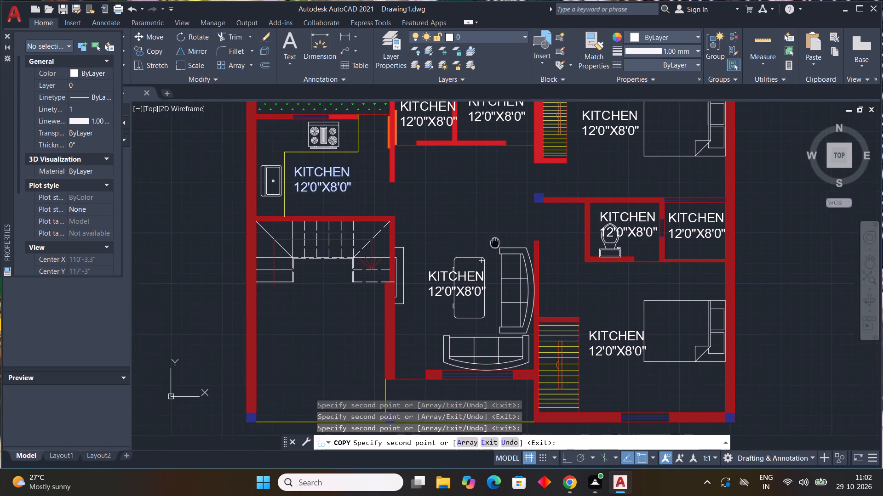
{"action": "middle_click_drag", "start_coordinate": [497, 238], "coordinate": [499, 236]}
{"action": "left_click", "coordinate": [324, 260]}
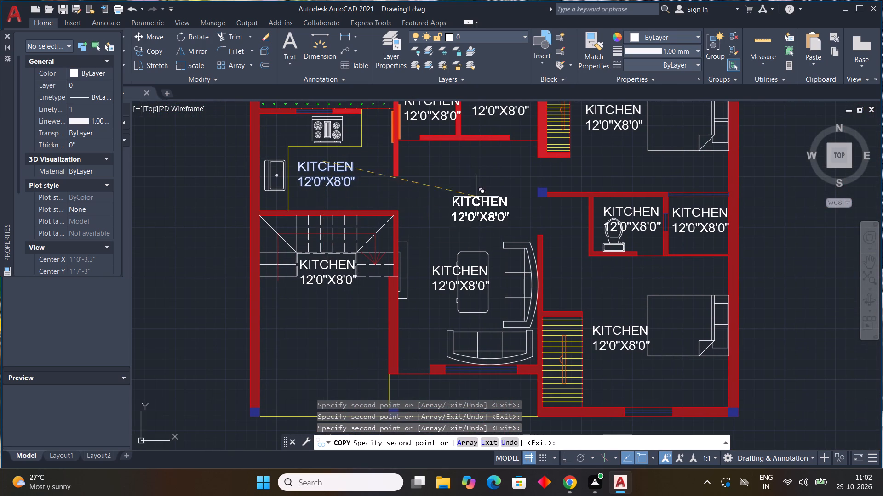
Place the last kitchen label copies in the space south of the staircase and the strip south of the living room.
{"action": "scroll", "coordinate": [500, 209], "scroll_direction": "down", "scroll_amount": 1}
{"action": "middle_click_drag", "start_coordinate": [502, 218], "coordinate": [483, 213]}
{"action": "middle_click", "coordinate": [482, 210]}
{"action": "middle_click", "coordinate": [479, 206]}
{"action": "middle_click", "coordinate": [478, 206]}
{"action": "middle_click", "coordinate": [478, 206]}
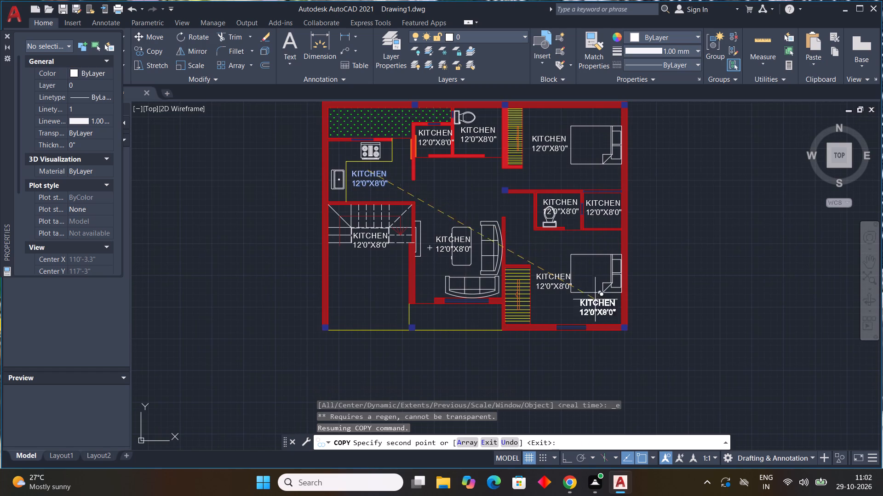
{"action": "scroll", "coordinate": [526, 304], "scroll_direction": "up", "scroll_amount": 1}
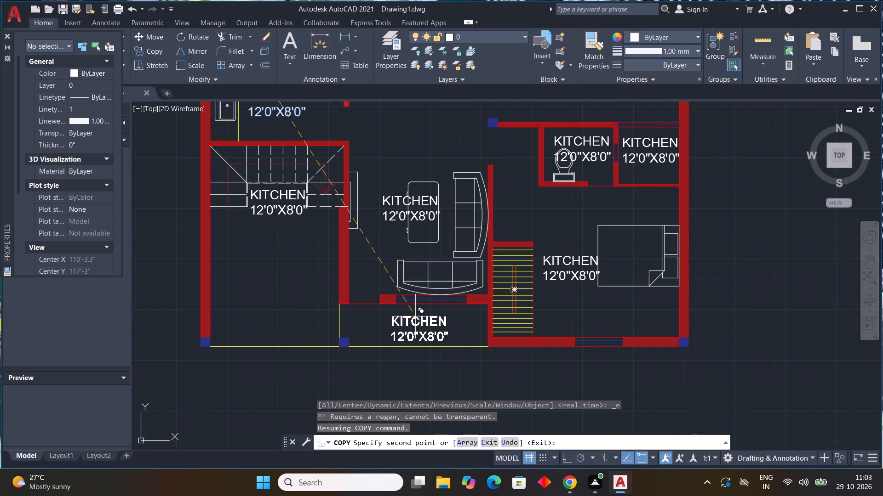
{"action": "scroll", "coordinate": [413, 317], "scroll_direction": "down", "scroll_amount": 2}
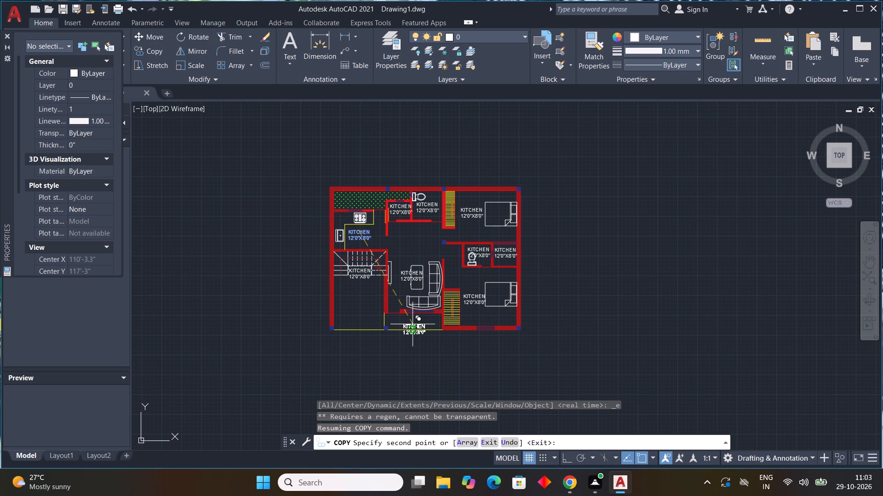
{"action": "scroll", "coordinate": [382, 295], "scroll_direction": "up", "scroll_amount": 3}
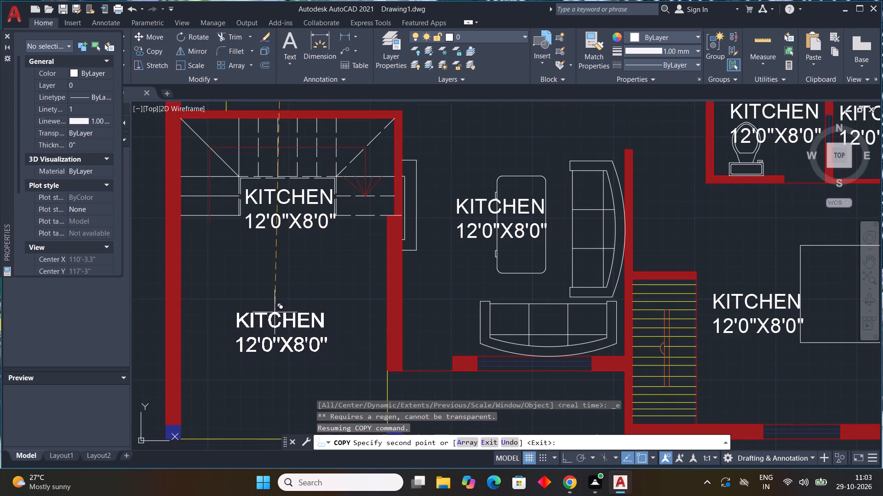
{"action": "left_click", "coordinate": [275, 312]}
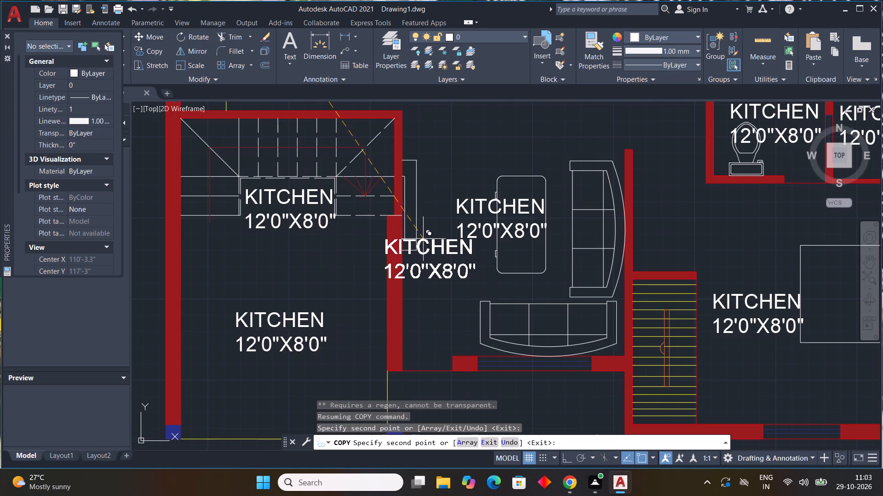
{"action": "scroll", "coordinate": [493, 324], "scroll_direction": "up", "scroll_amount": 3}
{"action": "middle_click_drag", "start_coordinate": [498, 323], "coordinate": [370, 45]}
{"action": "scroll", "coordinate": [381, 204], "scroll_direction": "down", "scroll_amount": 3}
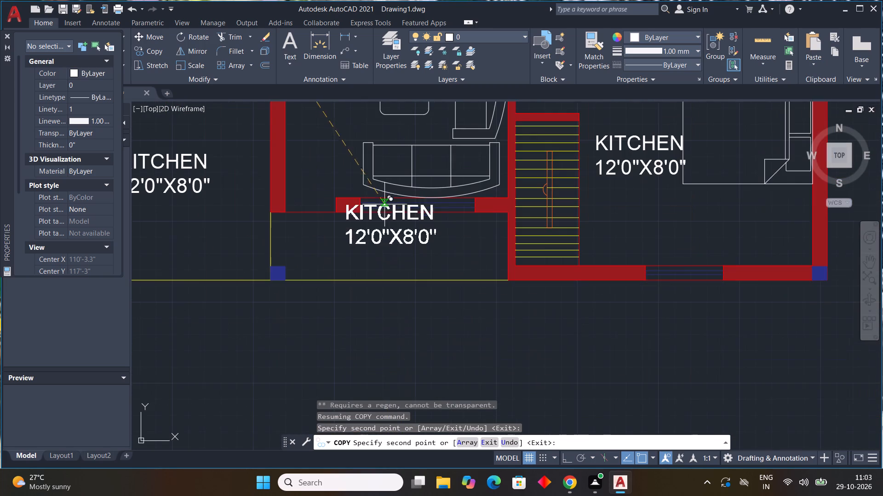
{"action": "left_click", "coordinate": [381, 231]}
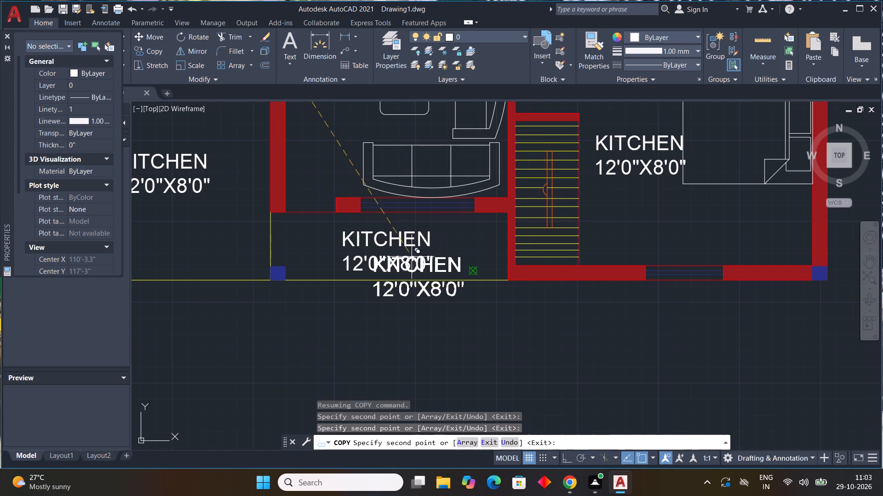
{"action": "scroll", "coordinate": [418, 271], "scroll_direction": "down", "scroll_amount": 3}
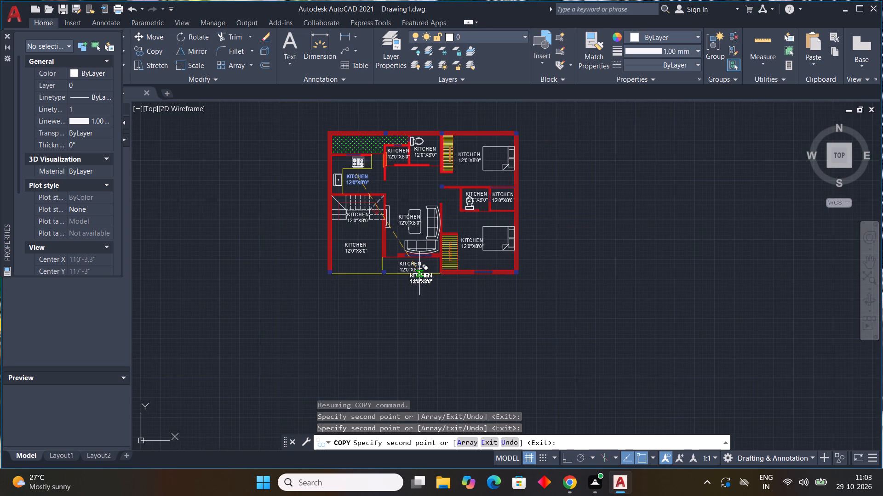
{"action": "middle_click_drag", "start_coordinate": [411, 253], "coordinate": [493, 353]}
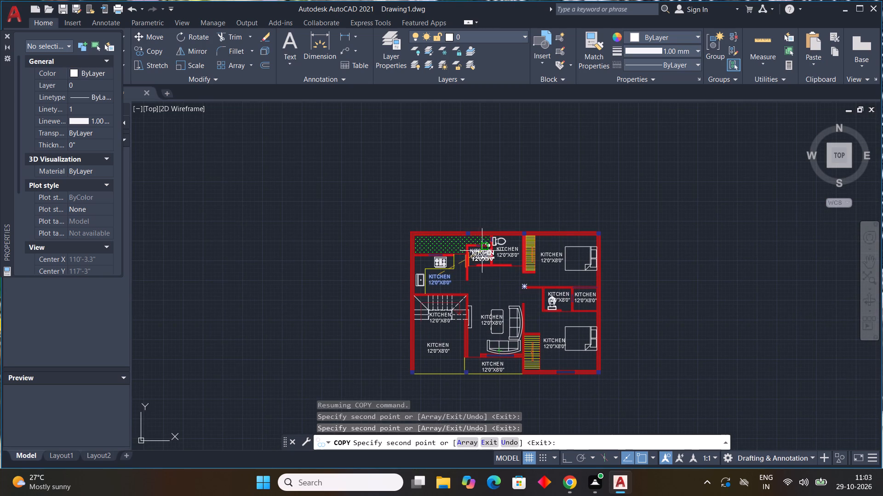
{"action": "key", "text": "Escape"}
{"action": "scroll", "coordinate": [489, 244], "scroll_direction": "up", "scroll_amount": 2}
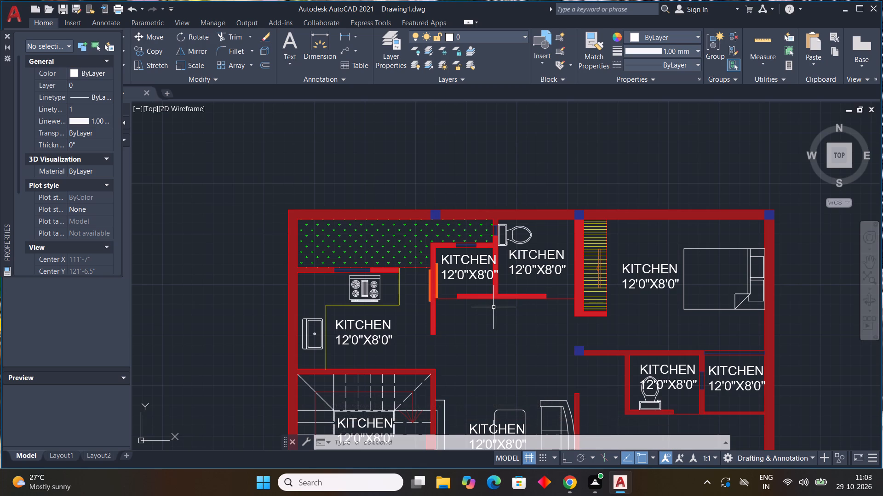
{"action": "key", "text": "Escape"}
{"action": "key", "text": "Escape"}
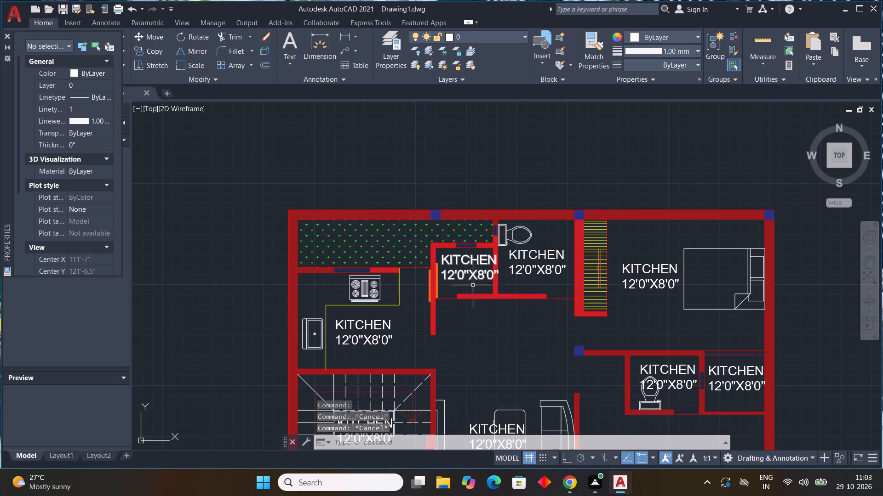
Replace the label text in the small room east of the kitchen with "STORE" and a second line 4'9"X3'10".
{"action": "double_click", "coordinate": [463, 276]}
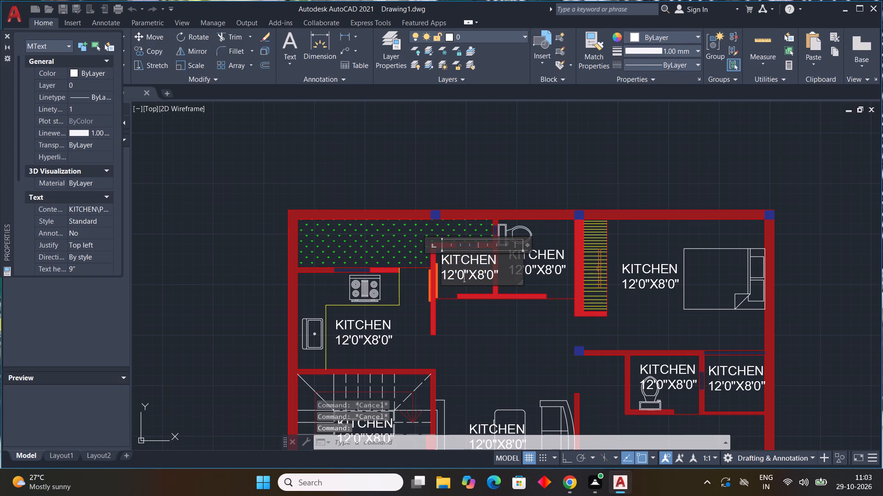
{"action": "left_click", "coordinate": [499, 277]}
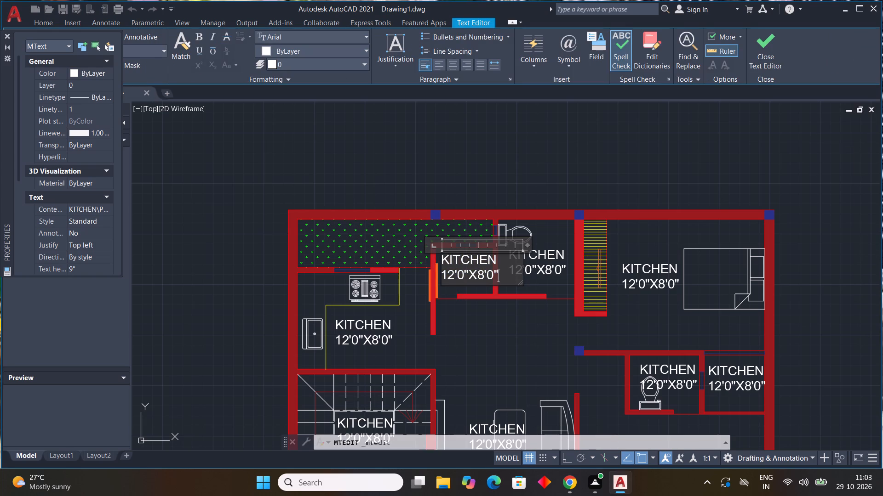
{"action": "key", "text": "BackSpace"}
{"action": "key", "text": "BackSpace"}
{"action": "key", "text": "BackSpace"}
{"action": "key", "text": "BackSpace"}
{"action": "key", "text": "BackSpace"}
{"action": "key", "text": "BackSpace"}
{"action": "key", "text": "BackSpace"}
{"action": "key", "text": "BackSpace"}
{"action": "key", "text": "BackSpace"}
{"action": "key", "text": "BackSpace"}
{"action": "key", "text": "BackSpace"}
{"action": "key", "text": "BackSpace"}
{"action": "key", "text": "BackSpace"}
{"action": "key", "text": "BackSpace"}
{"action": "key", "text": "BackSpace"}
{"action": "key", "text": "BackSpace"}
{"action": "key", "text": "BackSpace"}
{"action": "key", "text": "BackSpace"}
{"action": "key", "text": "BackSpace"}
{"action": "key", "text": "BackSpace"}
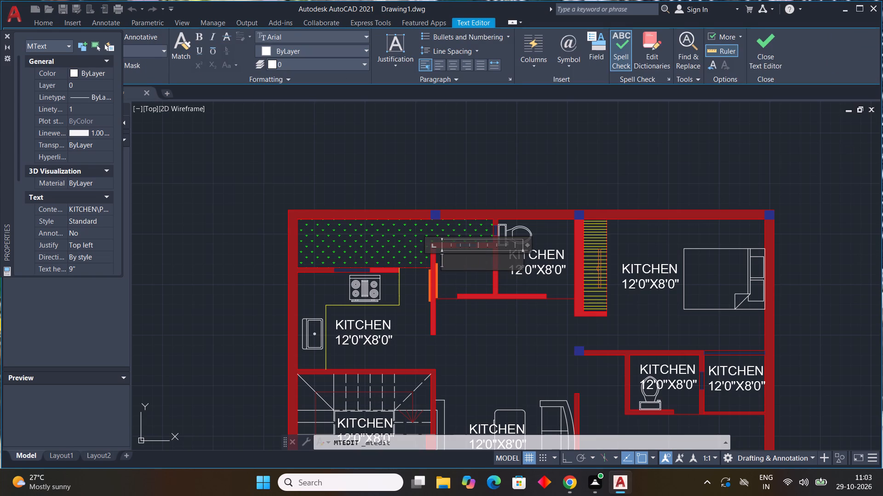
{"action": "type", "text": "STORE"}
{"action": "key", "text": "Return"}
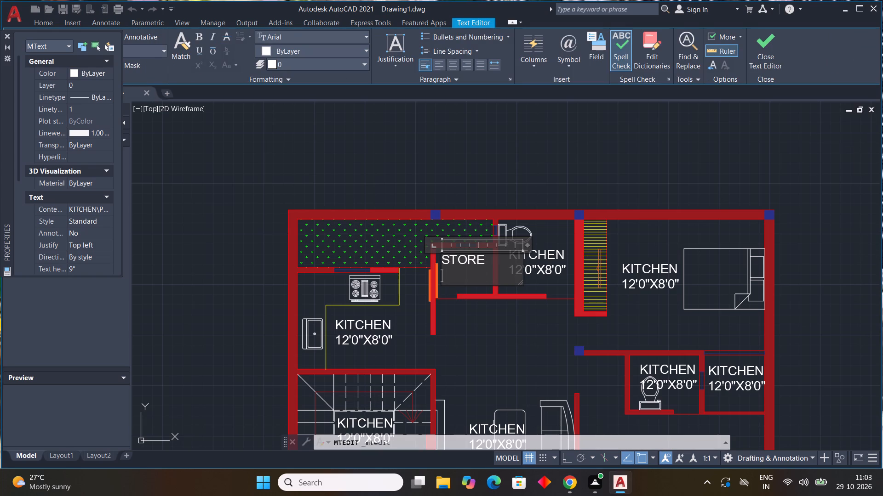
{"action": "type", "text": "4'"}
{"action": "type", "text": "9\""}
{"action": "key", "text": "x"}
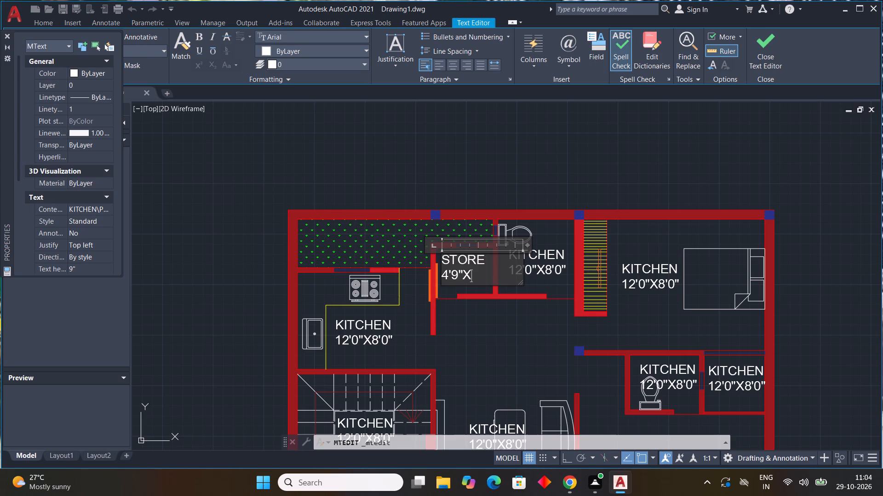
{"action": "type", "text": "3'19"}
{"action": "key", "text": "BackSpace"}
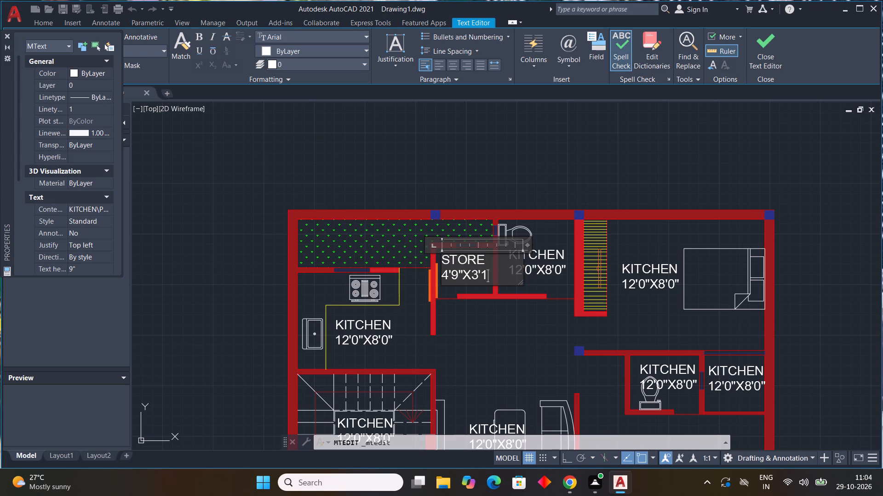
{"action": "type", "text": "0\""}
{"action": "left_click", "coordinate": [481, 319]}
Shift the STORE label slightly west, closer to the room's west wall.
{"action": "scroll", "coordinate": [470, 274], "scroll_direction": "up", "scroll_amount": 2}
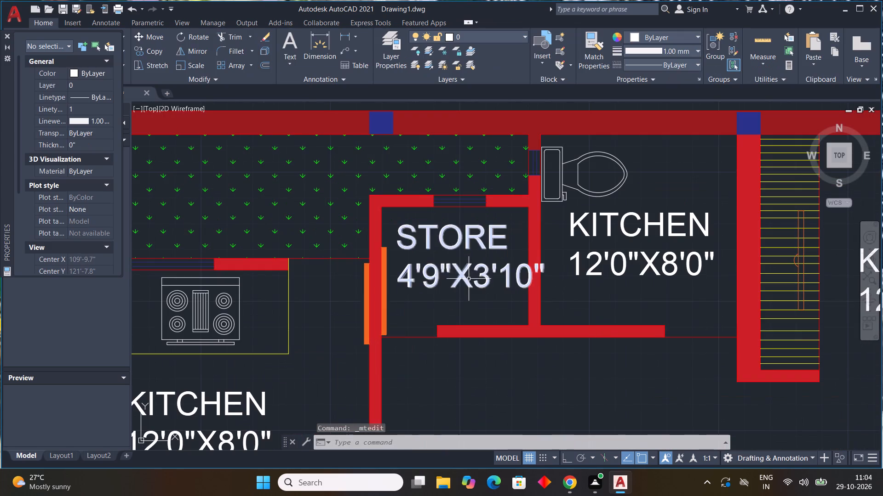
{"action": "left_click", "coordinate": [469, 279]}
{"action": "left_click", "coordinate": [396, 225]}
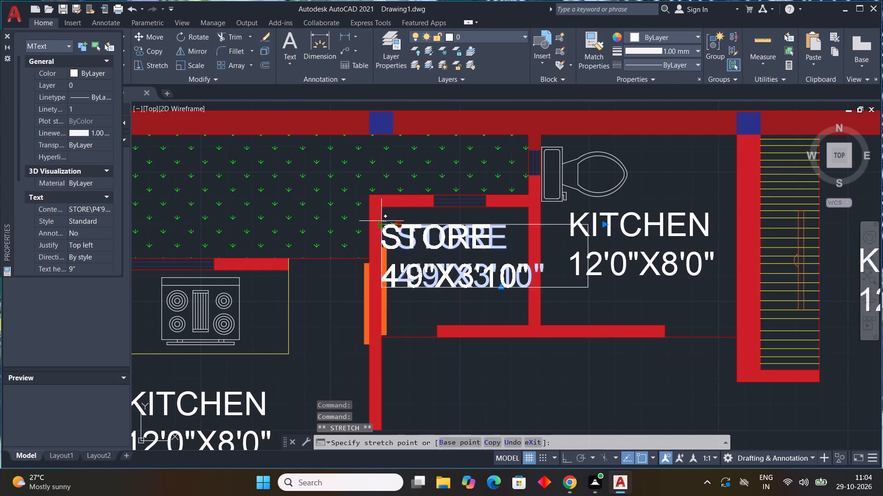
{"action": "left_click", "coordinate": [388, 221]}
{"action": "scroll", "coordinate": [521, 272], "scroll_direction": "down", "scroll_amount": 1}
{"action": "middle_click_drag", "start_coordinate": [517, 276], "coordinate": [477, 280]}
{"action": "key", "text": "Escape"}
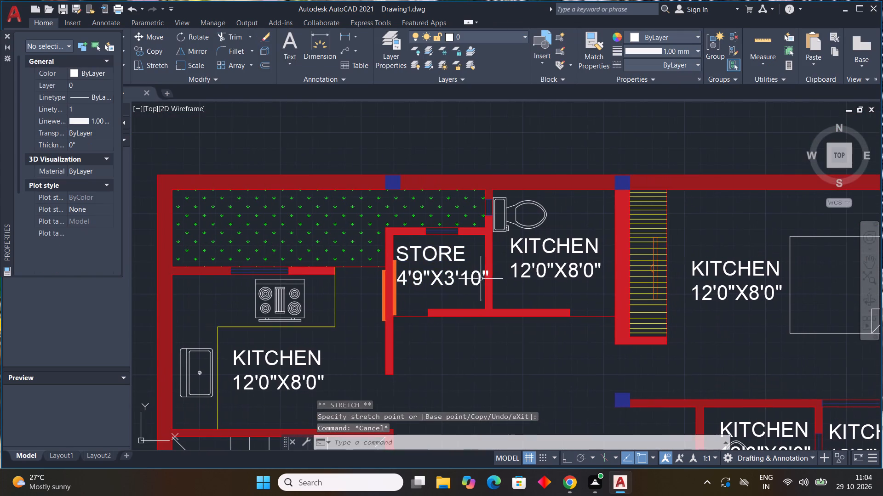
{"action": "key", "text": "Escape"}
Replace the north toilet's label text with "C.TOILET" and a second line 6'4"X6'2".
{"action": "double_click", "coordinate": [575, 276]}
{"action": "left_click", "coordinate": [625, 274]}
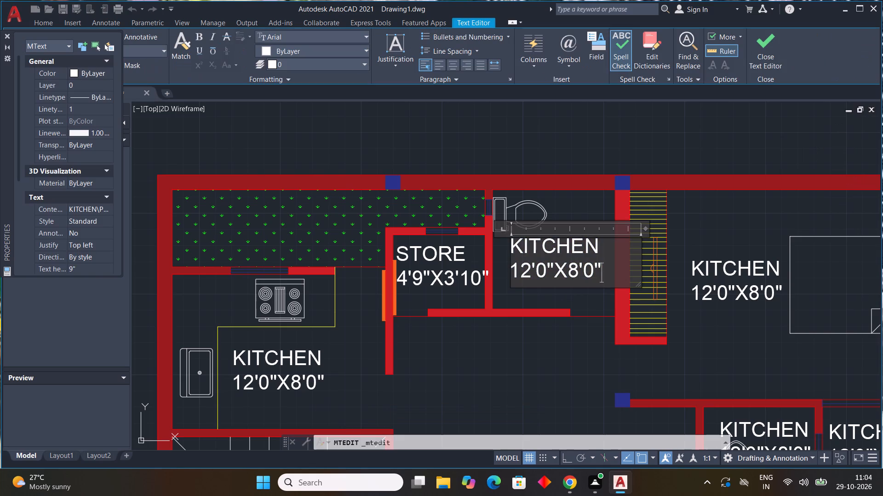
{"action": "key", "text": "BackSpace"}
{"action": "key", "text": "BackSpace"}
{"action": "key", "text": "BackSpace"}
{"action": "key", "text": "BackSpace"}
{"action": "key", "text": "BackSpace"}
{"action": "key", "text": "BackSpace"}
{"action": "key", "text": "BackSpace"}
{"action": "key", "text": "BackSpace"}
{"action": "key", "text": "BackSpace"}
{"action": "key", "text": "BackSpace"}
{"action": "key", "text": "BackSpace"}
{"action": "key", "text": "BackSpace"}
{"action": "key", "text": "BackSpace"}
{"action": "key", "text": "BackSpace"}
{"action": "key", "text": "BackSpace"}
{"action": "key", "text": "BackSpace"}
{"action": "key", "text": "BackSpace"}
{"action": "key", "text": "BackSpace"}
{"action": "key", "text": "BackSpace"}
{"action": "key", "text": "BackSpace"}
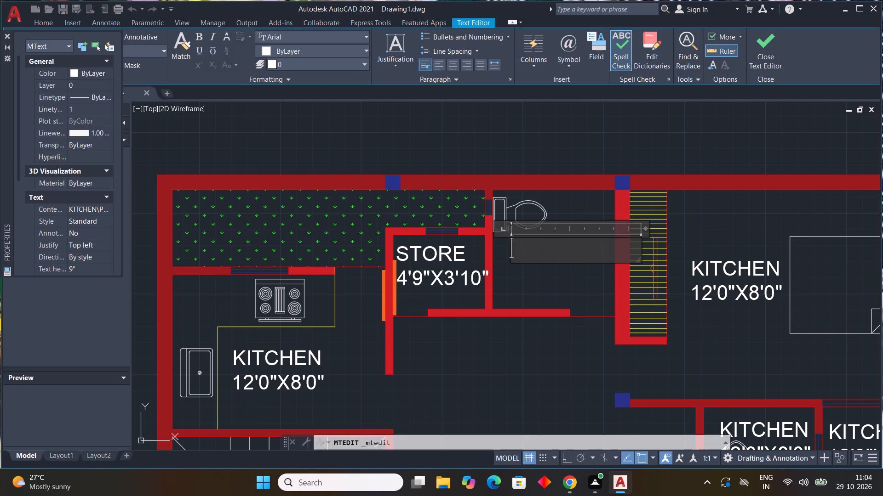
{"action": "type", "text": "C.TOIL"}
{"action": "type", "text": "ET"}
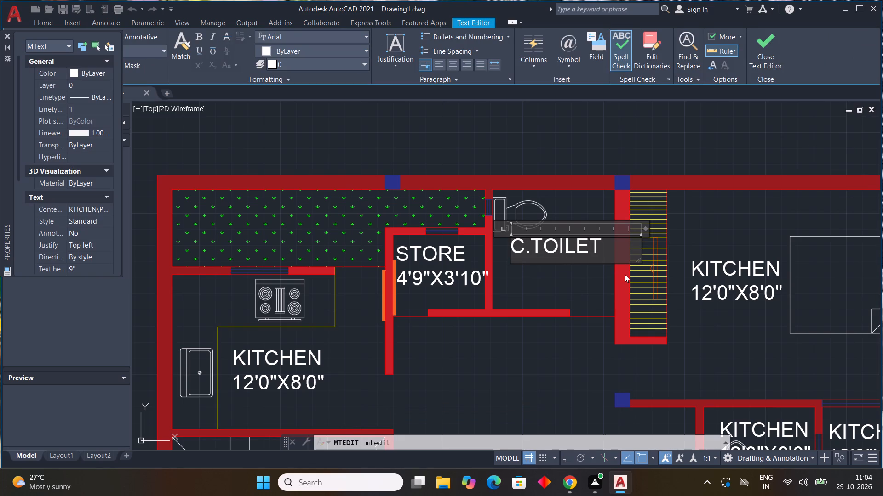
{"action": "key", "text": "Return"}
{"action": "type", "text": "6'4\""}
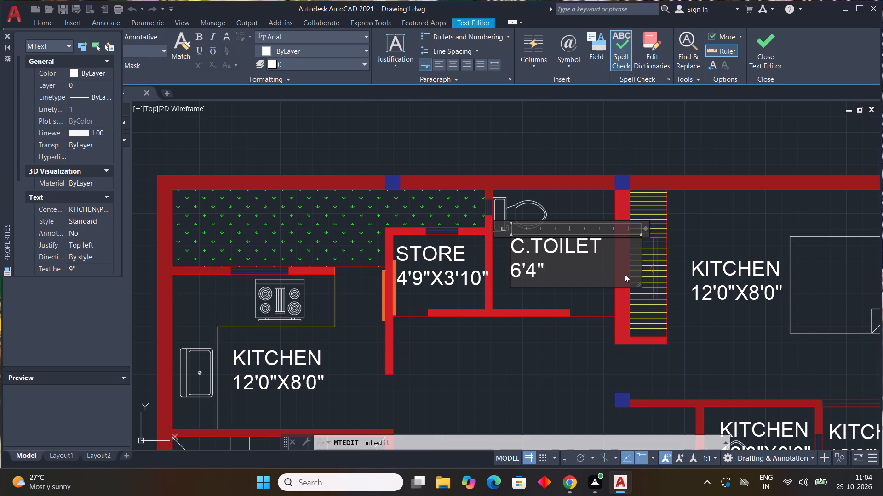
{"action": "key", "text": "x"}
{"action": "type", "text": "6'2\""}
{"action": "left_click", "coordinate": [543, 364]}
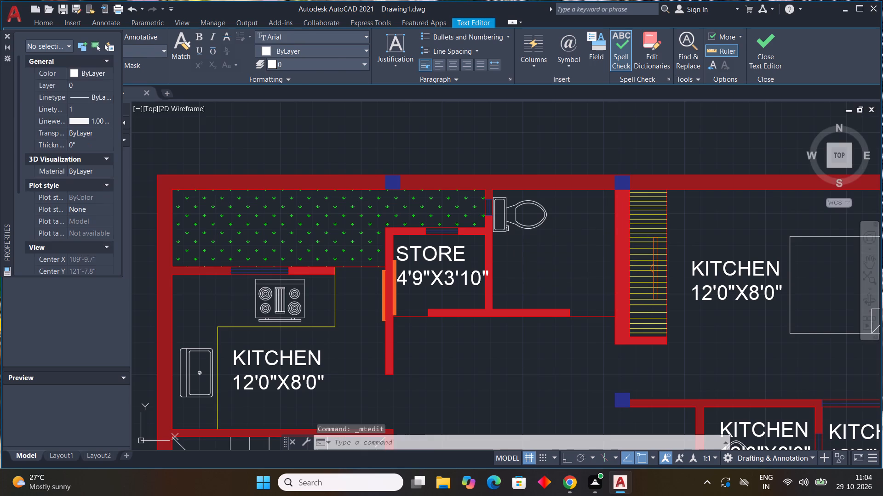
Replace the label text at the staircase with "STAIRCASE" and a second line 12'5"X4'8".
{"action": "scroll", "coordinate": [549, 349], "scroll_direction": "down", "scroll_amount": 2}
{"action": "middle_click_drag", "start_coordinate": [543, 342], "coordinate": [466, 282]}
{"action": "middle_click", "coordinate": [465, 281]}
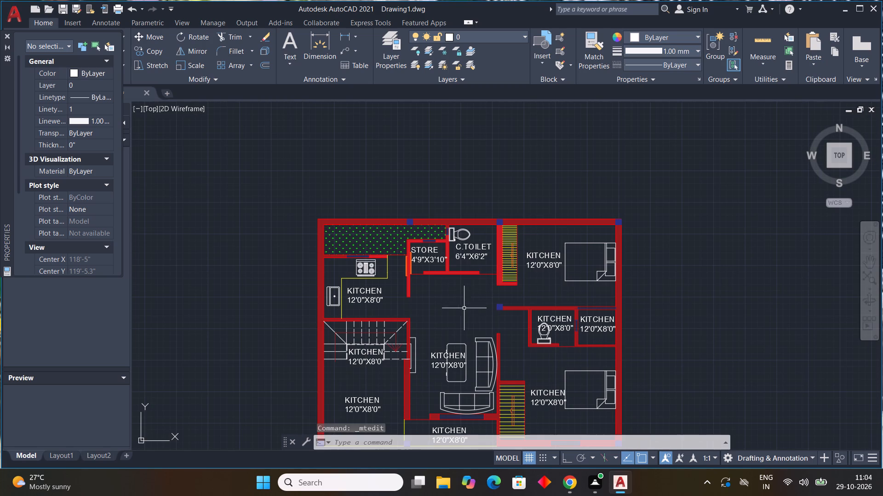
{"action": "middle_click_drag", "start_coordinate": [417, 343], "coordinate": [502, 296]}
{"action": "left_click", "coordinate": [457, 317]}
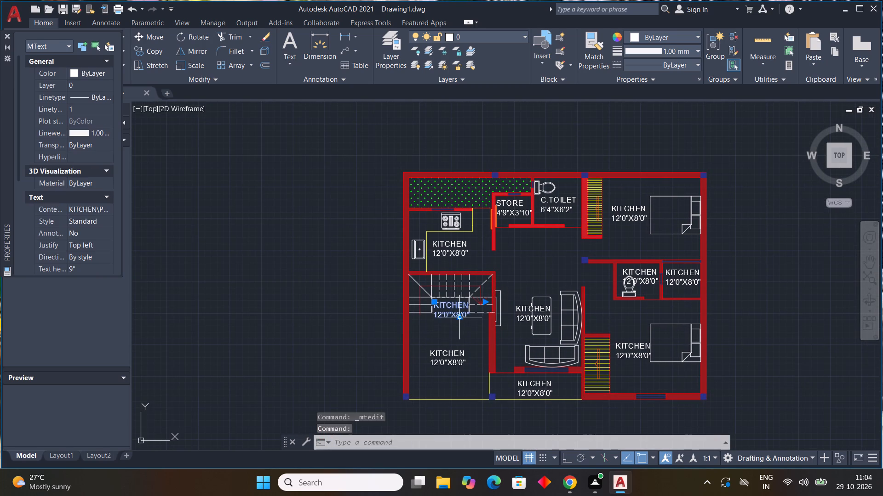
{"action": "left_click", "coordinate": [457, 317]}
{"action": "left_click", "coordinate": [469, 314]}
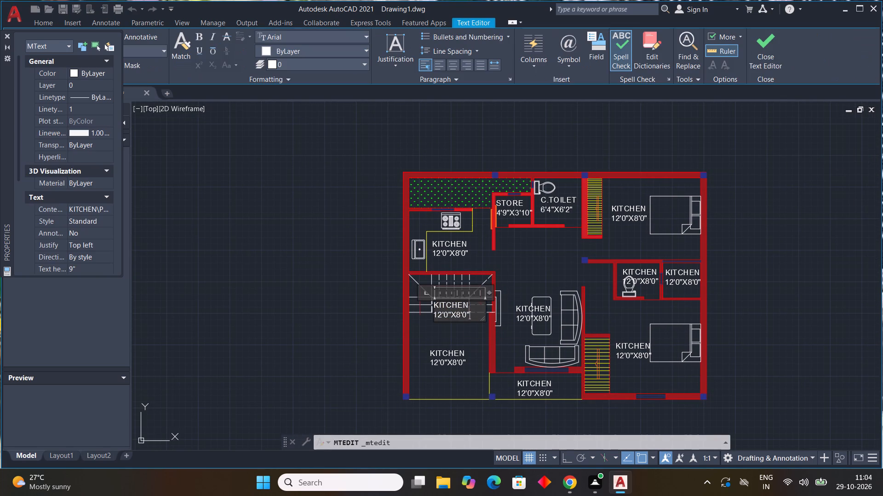
{"action": "key", "text": "BackSpace"}
{"action": "key", "text": "BackSpace"}
{"action": "key", "text": "BackSpace"}
{"action": "key", "text": "BackSpace"}
{"action": "key", "text": "BackSpace"}
{"action": "key", "text": "BackSpace"}
{"action": "key", "text": "BackSpace"}
{"action": "key", "text": "BackSpace"}
{"action": "key", "text": "BackSpace"}
{"action": "key", "text": "BackSpace"}
{"action": "key", "text": "BackSpace"}
{"action": "key", "text": "BackSpace"}
{"action": "key", "text": "BackSpace"}
{"action": "key", "text": "BackSpace"}
{"action": "key", "text": "BackSpace"}
{"action": "key", "text": "BackSpace"}
{"action": "key", "text": "BackSpace"}
{"action": "key", "text": "BackSpace"}
{"action": "key", "text": "BackSpace"}
{"action": "key", "text": "BackSpace"}
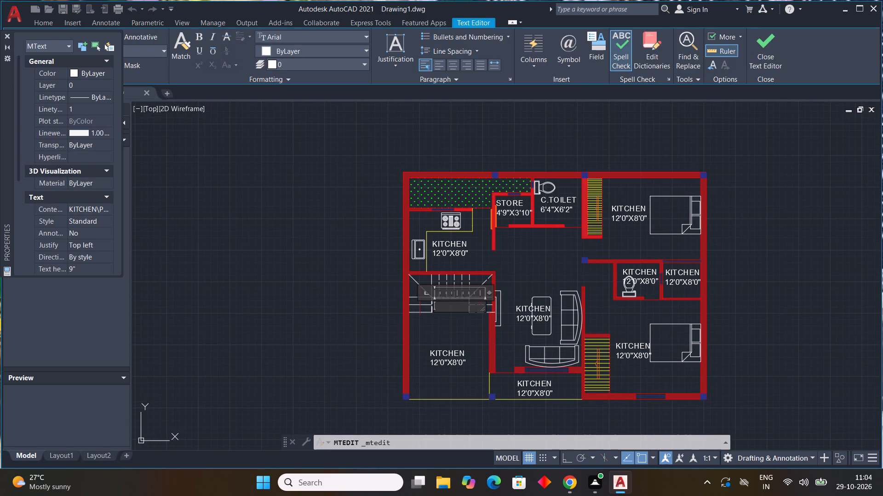
{"action": "type", "text": "STAIR"}
{"action": "key", "text": "space"}
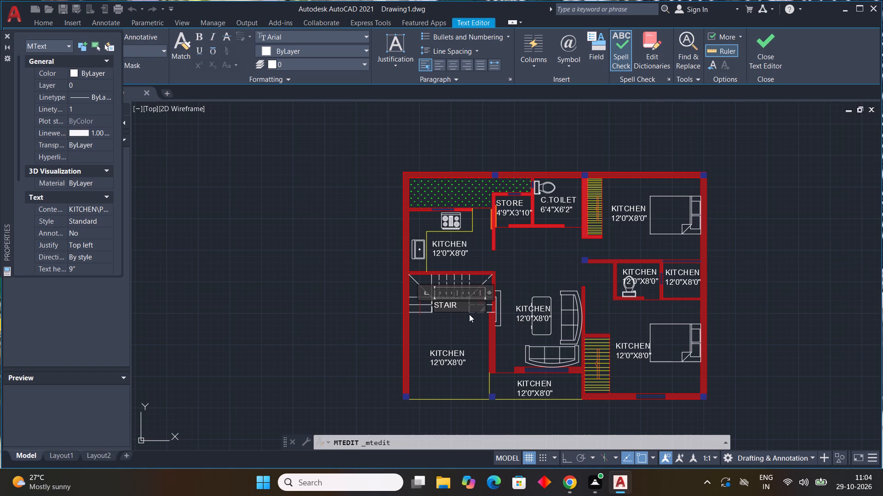
{"action": "key", "text": "BackSpace"}
{"action": "type", "text": "CASE"}
{"action": "key", "text": "Return"}
{"action": "type", "text": "12"}
{"action": "type", "text": "'5\""}
{"action": "key", "text": "x"}
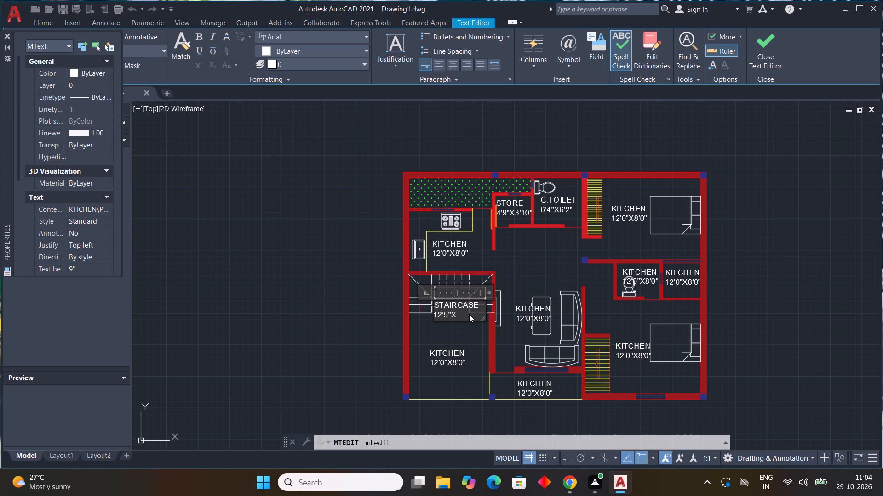
{"action": "type", "text": "4'"}
{"action": "type", "text": "8\""}
{"action": "left_click", "coordinate": [458, 312]}
{"action": "left_click", "coordinate": [470, 332]}
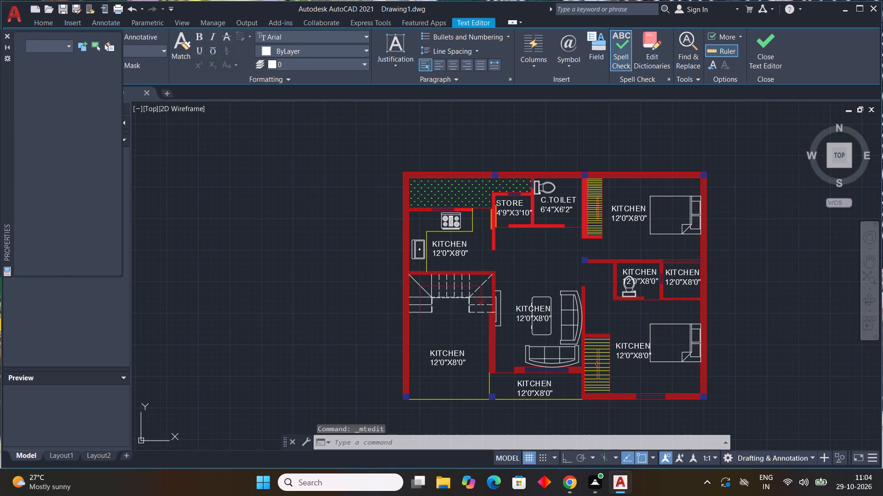
Replace the label text in the space south of the staircase with "PORTICO" and a second line 12'8"X11'5".
{"action": "scroll", "coordinate": [464, 313], "scroll_direction": "up", "scroll_amount": 3}
{"action": "scroll", "coordinate": [434, 293], "scroll_direction": "down", "scroll_amount": 3}
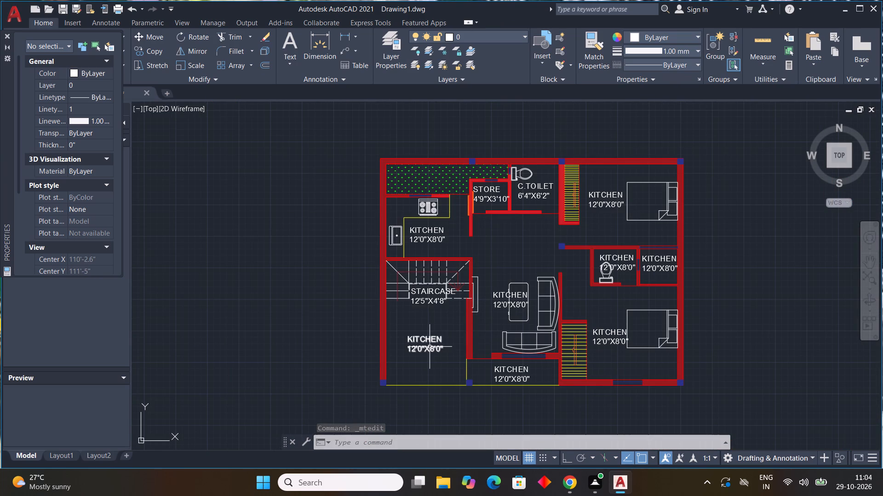
{"action": "double_click", "coordinate": [430, 347]}
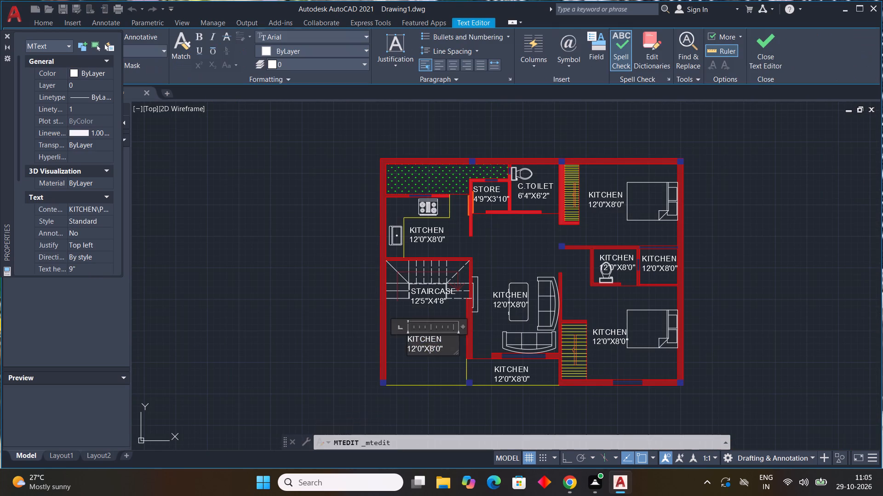
{"action": "scroll", "coordinate": [430, 347], "scroll_direction": "up", "scroll_amount": 2}
{"action": "left_click", "coordinate": [482, 360]}
{"action": "key", "text": "BackSpace"}
{"action": "key", "text": "BackSpace"}
{"action": "key", "text": "BackSpace"}
{"action": "key", "text": "BackSpace"}
{"action": "key", "text": "BackSpace"}
{"action": "key", "text": "BackSpace"}
{"action": "key", "text": "BackSpace"}
{"action": "key", "text": "BackSpace"}
{"action": "key", "text": "BackSpace"}
{"action": "key", "text": "BackSpace"}
{"action": "key", "text": "BackSpace"}
{"action": "key", "text": "BackSpace"}
{"action": "key", "text": "BackSpace"}
{"action": "key", "text": "BackSpace"}
{"action": "key", "text": "BackSpace"}
{"action": "key", "text": "BackSpace"}
{"action": "key", "text": "BackSpace"}
{"action": "key", "text": "BackSpace"}
{"action": "key", "text": "BackSpace"}
{"action": "key", "text": "BackSpace"}
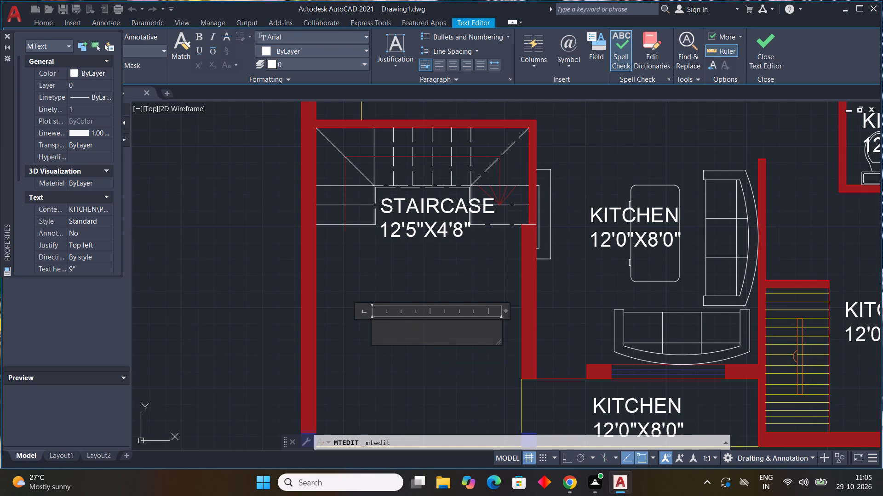
{"action": "type", "text": "PORT"}
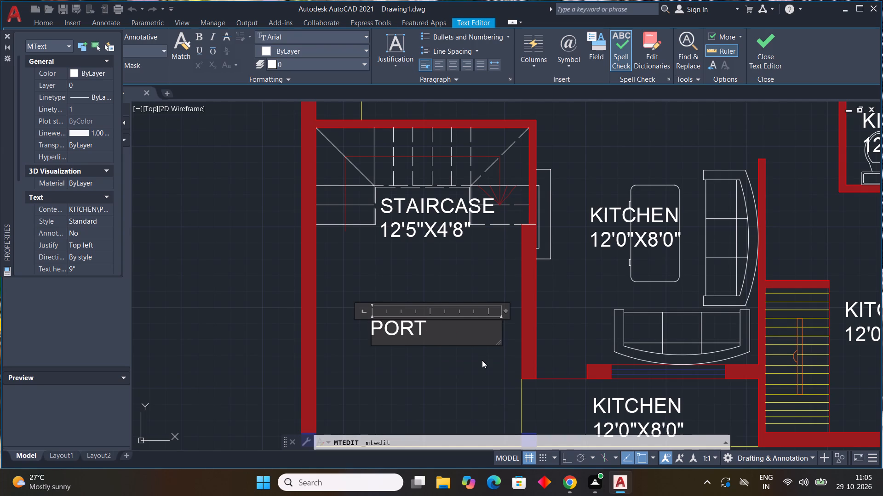
{"action": "type", "text": "ICO"}
{"action": "key", "text": "Return"}
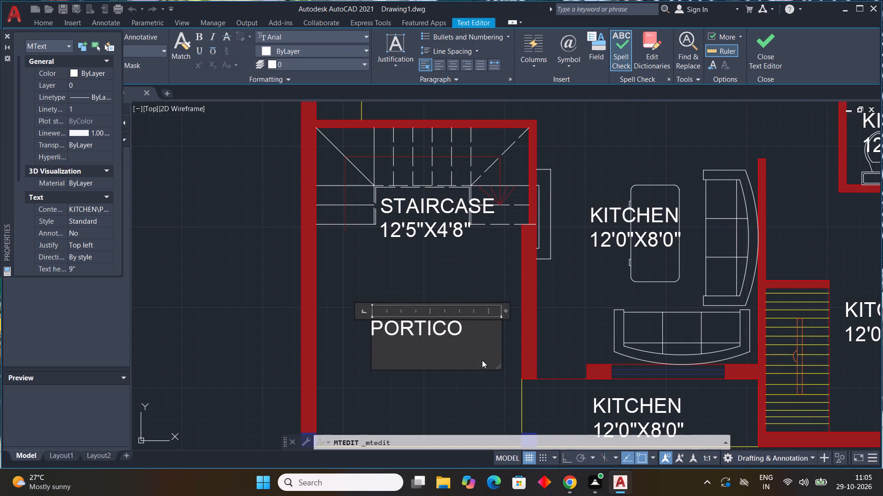
{"action": "type", "text": "12'8"}
{"action": "key", "text": "shift+quotedbl"}
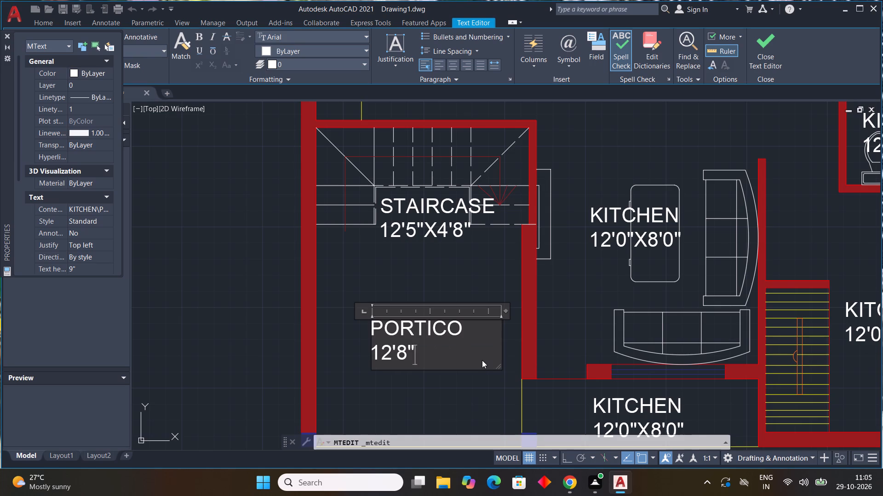
{"action": "type", "text": "X11'5\""}
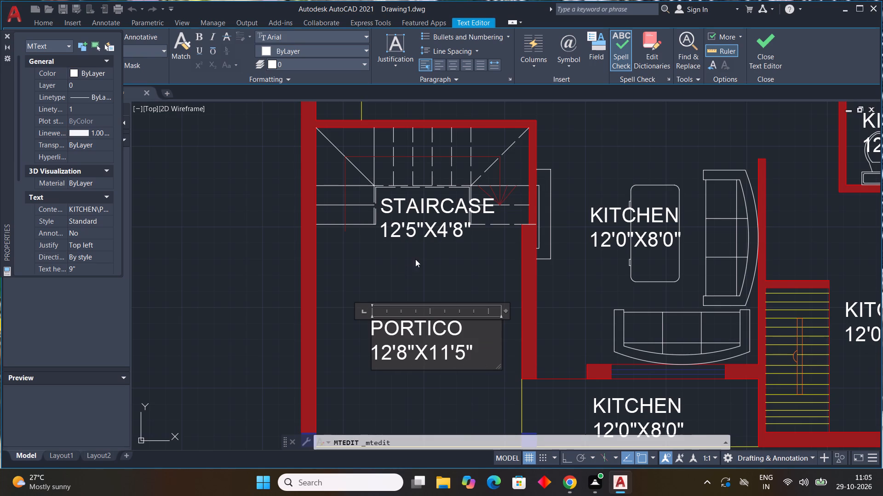
{"action": "left_click", "coordinate": [425, 281]}
Replace the label text in the strip south of the living room with "SIT OUT" and a second line 11'0"X3'6".
{"action": "middle_click_drag", "start_coordinate": [466, 302], "coordinate": [405, 242]}
{"action": "scroll", "coordinate": [464, 302], "scroll_direction": "down", "scroll_amount": 1}
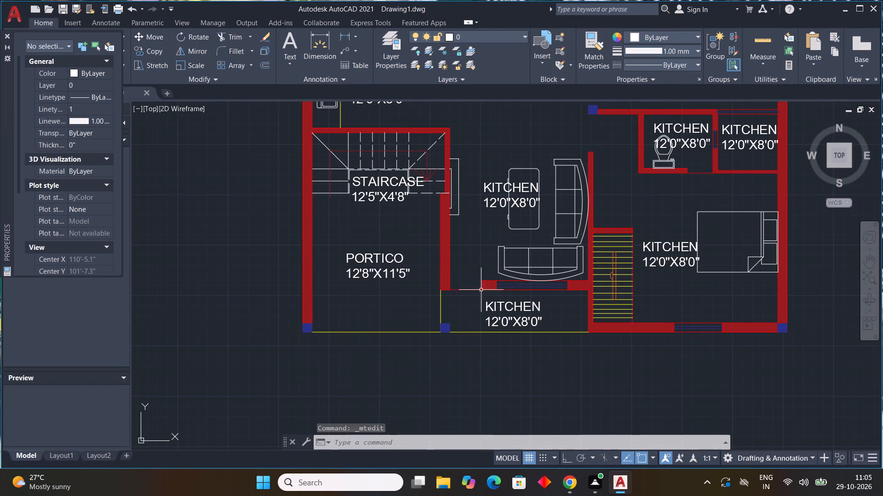
{"action": "double_click", "coordinate": [521, 321]}
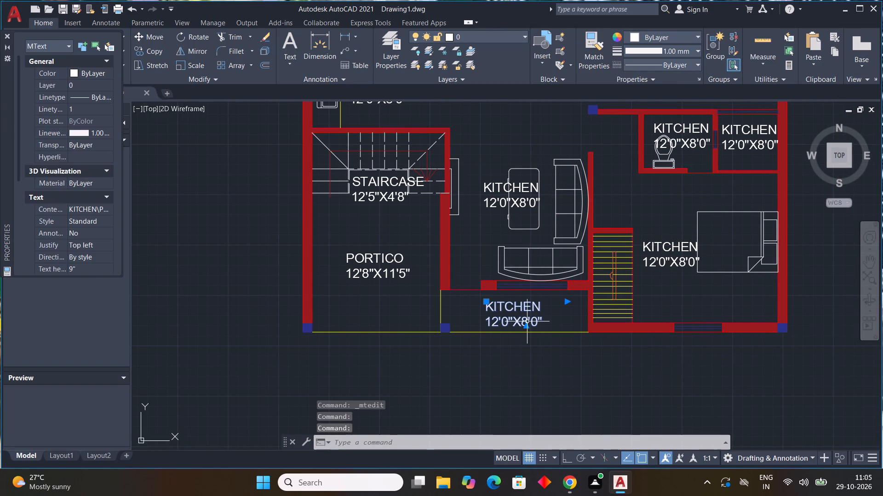
{"action": "double_click", "coordinate": [532, 323]}
{"action": "left_click", "coordinate": [545, 324]}
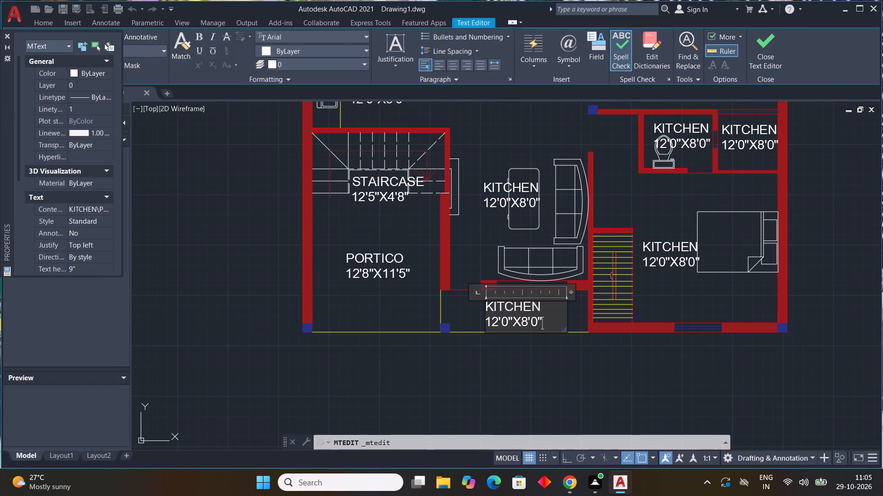
{"action": "key", "text": "BackSpace"}
{"action": "key", "text": "BackSpace"}
{"action": "key", "text": "BackSpace"}
{"action": "key", "text": "BackSpace"}
{"action": "key", "text": "BackSpace"}
{"action": "key", "text": "BackSpace"}
{"action": "key", "text": "BackSpace"}
{"action": "key", "text": "BackSpace"}
{"action": "key", "text": "BackSpace"}
{"action": "key", "text": "BackSpace"}
{"action": "key", "text": "BackSpace"}
{"action": "key", "text": "BackSpace"}
{"action": "key", "text": "BackSpace"}
{"action": "key", "text": "BackSpace"}
{"action": "key", "text": "BackSpace"}
{"action": "key", "text": "BackSpace"}
{"action": "key", "text": "BackSpace"}
{"action": "key", "text": "BackSpace"}
{"action": "key", "text": "BackSpace"}
{"action": "key", "text": "BackSpace"}
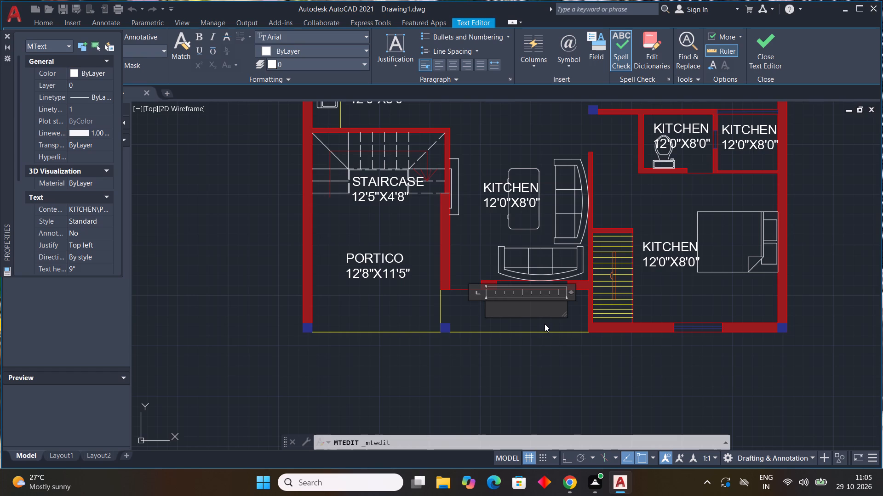
{"action": "key", "text": "s"}
{"action": "type", "text": "IT"}
{"action": "key", "text": "space"}
{"action": "type", "text": "OUT"}
{"action": "key", "text": "Return"}
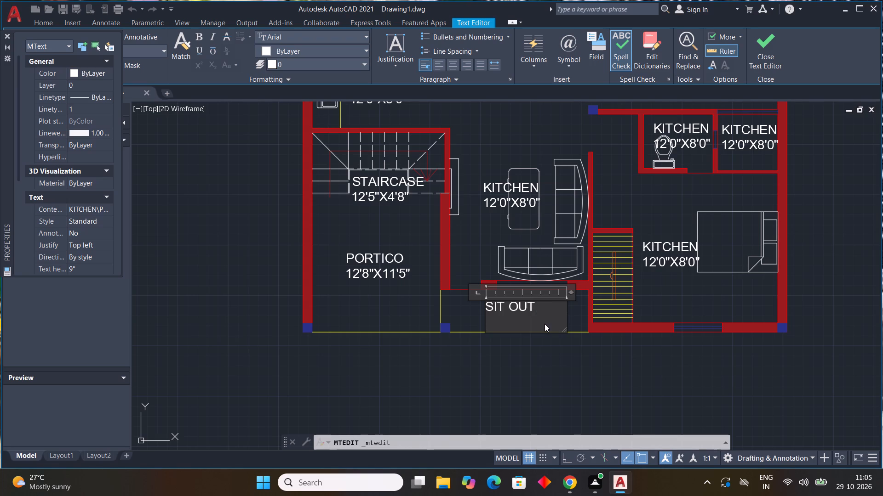
{"action": "type", "text": "11"}
{"action": "type", "text": "'0\""}
{"action": "key", "text": "x"}
{"action": "type", "text": "3'6"}
{"action": "key", "text": "shift+quotedbl"}
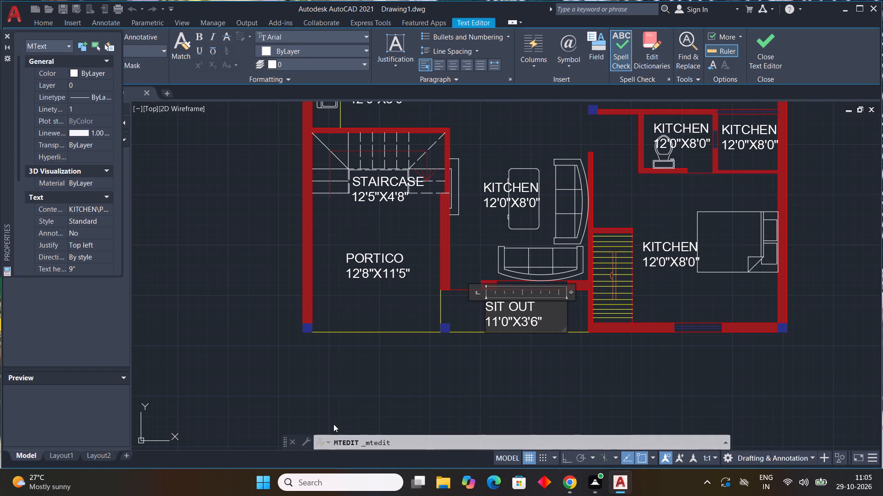
{"action": "left_click_drag", "start_coordinate": [384, 379], "coordinate": [466, 348]}
Shift the SIT OUT label slightly northwest within its strip.
{"action": "scroll", "coordinate": [510, 319], "scroll_direction": "up", "scroll_amount": 3}
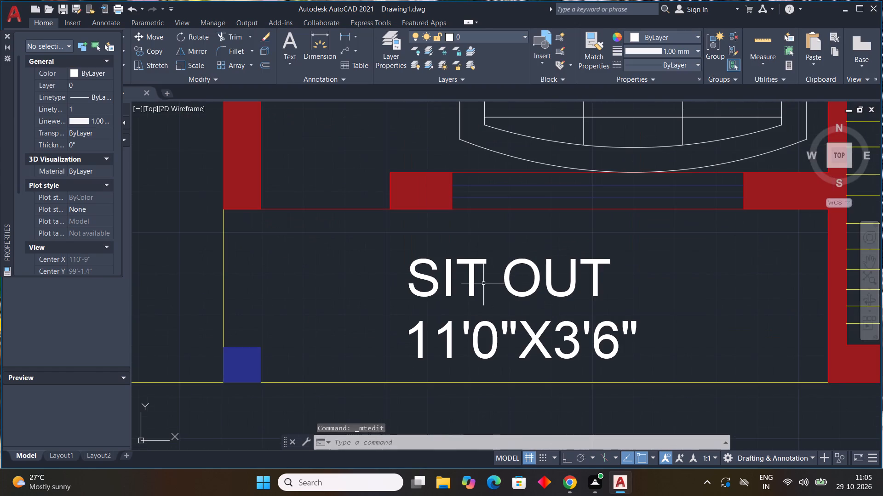
{"action": "left_click", "coordinate": [453, 272]}
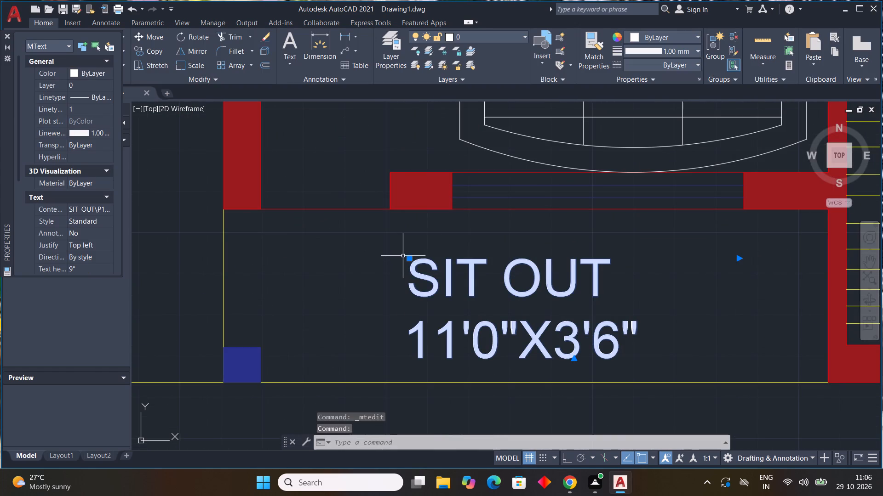
{"action": "left_click", "coordinate": [409, 259]}
{"action": "left_click", "coordinate": [395, 249]}
{"action": "scroll", "coordinate": [564, 332], "scroll_direction": "down", "scroll_amount": 3}
{"action": "key", "text": "Escape"}
{"action": "key", "text": "Escape"}
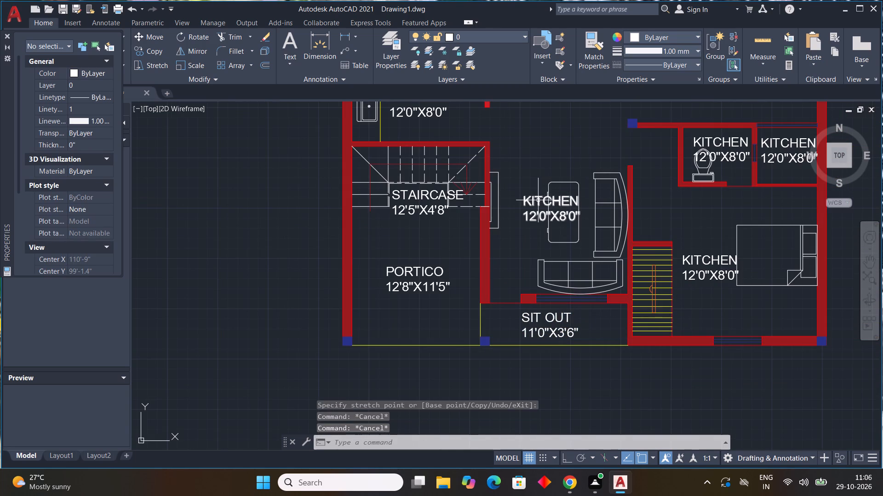
Move the living room's kitchen label north into the clear space above the coffee table.
{"action": "left_click", "coordinate": [538, 200]}
{"action": "key", "text": "c"}
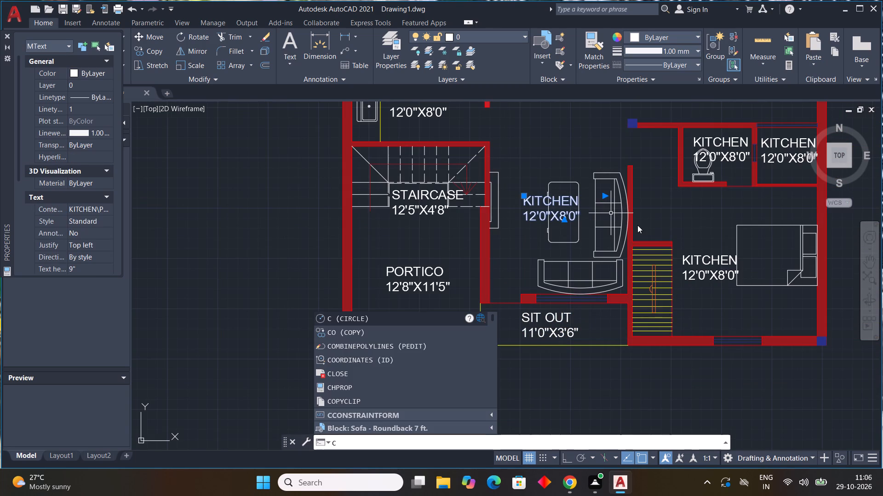
{"action": "key", "text": "BackSpace"}
{"action": "type", "text": "M"}
{"action": "key", "text": "space"}
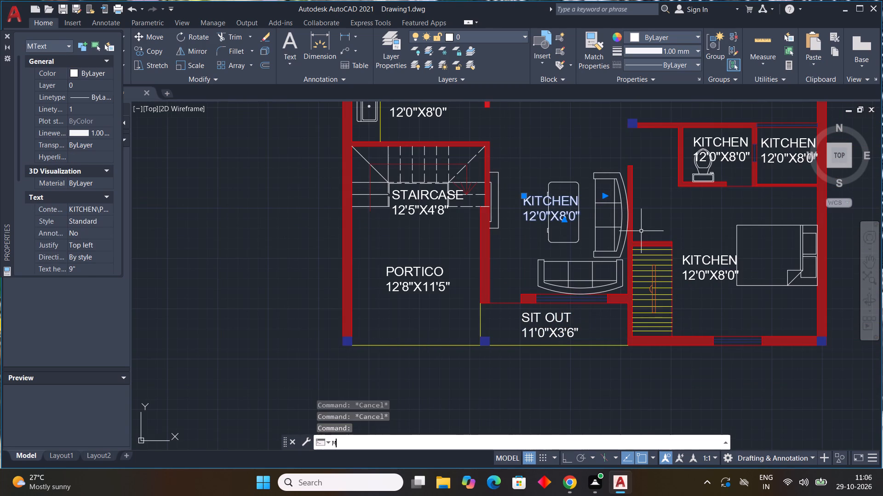
{"action": "left_click_drag", "start_coordinate": [532, 200], "coordinate": [525, 190]}
{"action": "left_click", "coordinate": [518, 152]}
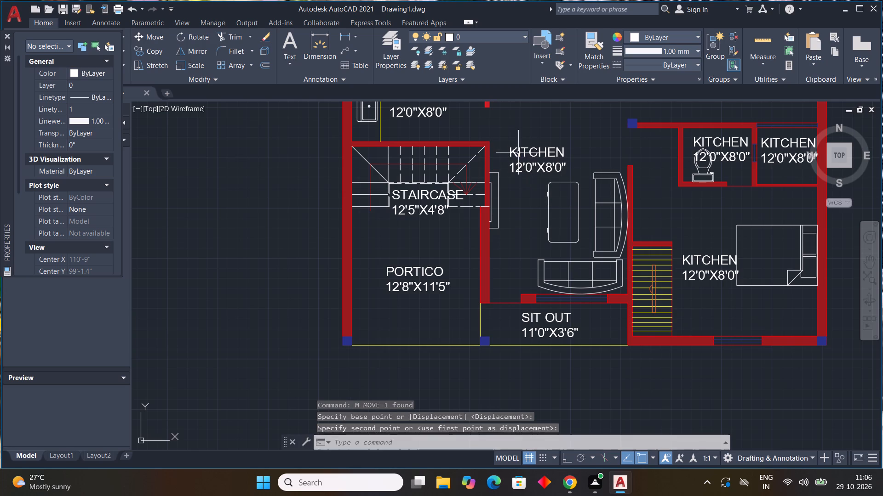
{"action": "key", "text": "Escape"}
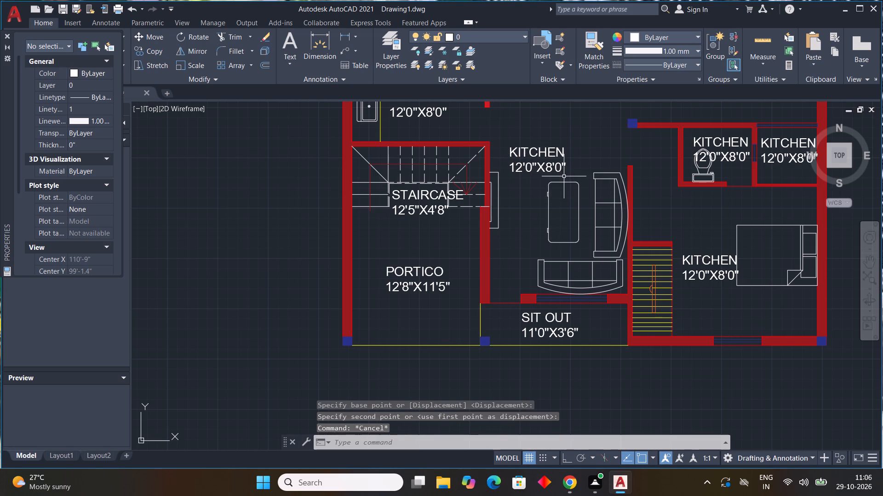
Replace the living room's kitchen label with "DRG CUM" and a second line "DINNING", widening the text frame.
{"action": "double_click", "coordinate": [556, 168]}
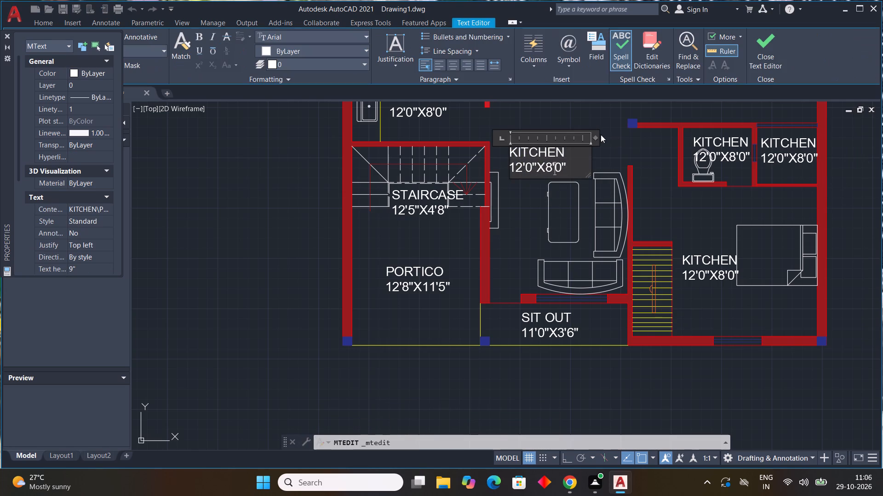
{"action": "left_click_drag", "start_coordinate": [598, 137], "coordinate": [621, 137]}
{"action": "left_click", "coordinate": [578, 170]}
{"action": "key", "text": "BackSpace"}
{"action": "key", "text": "BackSpace"}
{"action": "key", "text": "BackSpace"}
{"action": "key", "text": "BackSpace"}
{"action": "key", "text": "BackSpace"}
{"action": "key", "text": "BackSpace"}
{"action": "key", "text": "BackSpace"}
{"action": "key", "text": "BackSpace"}
{"action": "key", "text": "BackSpace"}
{"action": "key", "text": "BackSpace"}
{"action": "key", "text": "BackSpace"}
{"action": "key", "text": "BackSpace"}
{"action": "key", "text": "BackSpace"}
{"action": "key", "text": "BackSpace"}
{"action": "key", "text": "BackSpace"}
{"action": "key", "text": "BackSpace"}
{"action": "key", "text": "BackSpace"}
{"action": "key", "text": "BackSpace"}
{"action": "key", "text": "BackSpace"}
{"action": "key", "text": "BackSpace"}
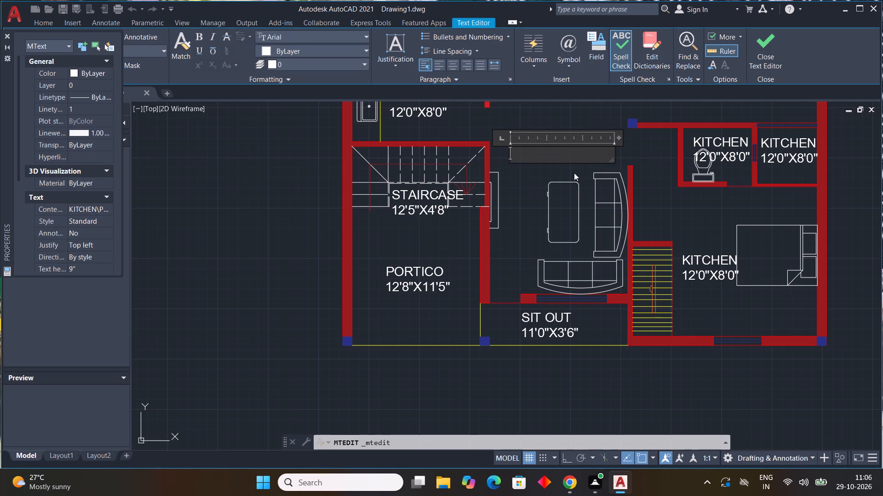
{"action": "type", "text": "DR"}
{"action": "key", "text": "g"}
{"action": "key", "text": "space"}
{"action": "type", "text": "CI"}
{"action": "key", "text": "BackSpace"}
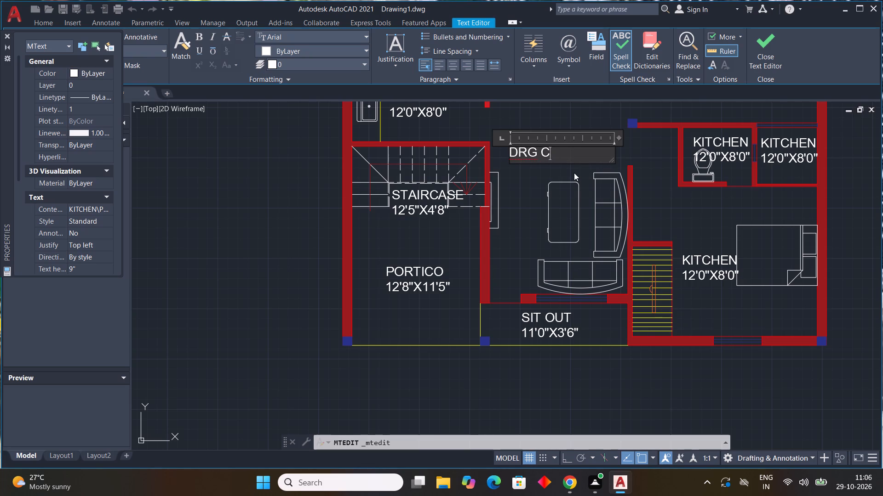
{"action": "type", "text": "UM"}
{"action": "key", "text": "Return"}
{"action": "key", "text": "d"}
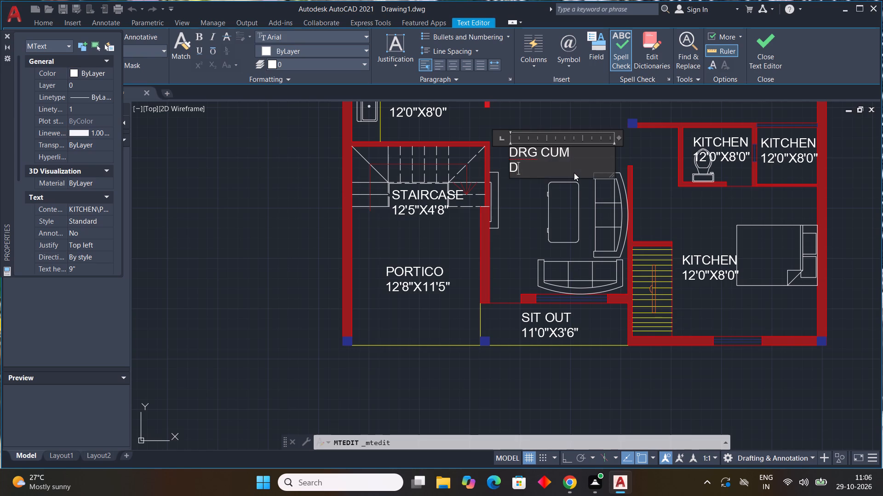
{"action": "type", "text": "INNING"}
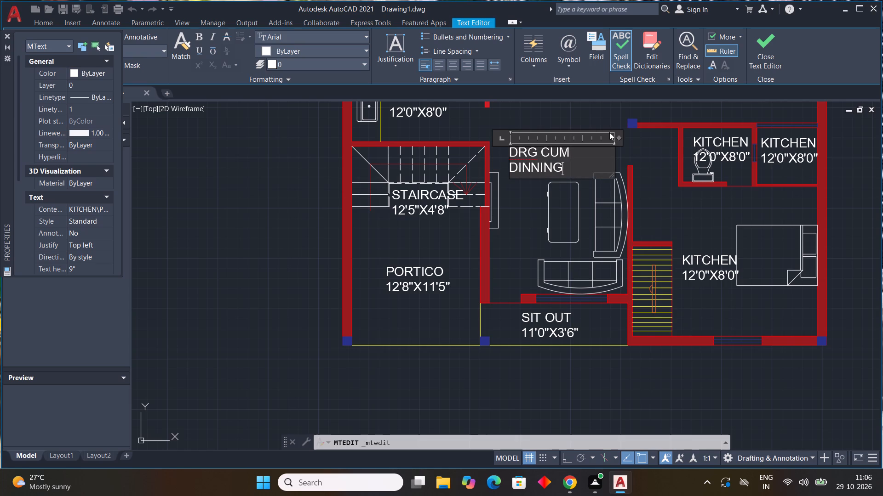
{"action": "left_click_drag", "start_coordinate": [619, 140], "coordinate": [654, 142]}
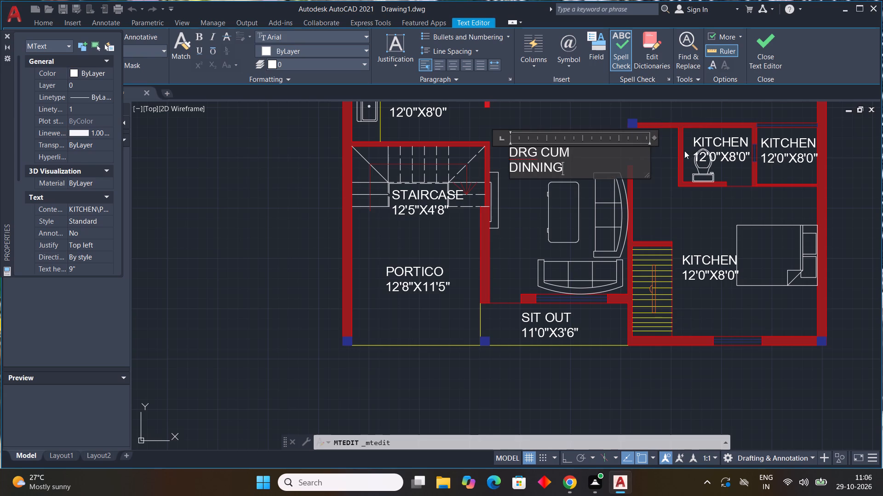
{"action": "left_click", "coordinate": [509, 166]}
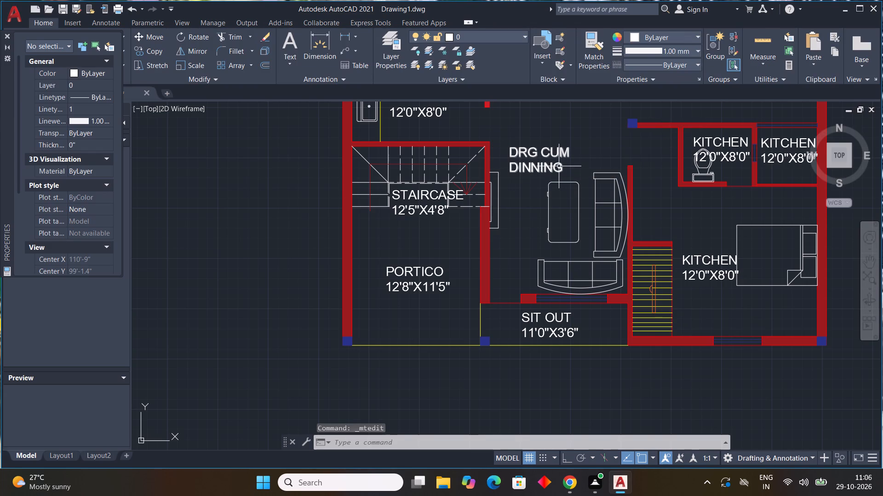
Join the living room label's two lines into the single line "DRG CUM DINNING".
{"action": "double_click", "coordinate": [559, 166]}
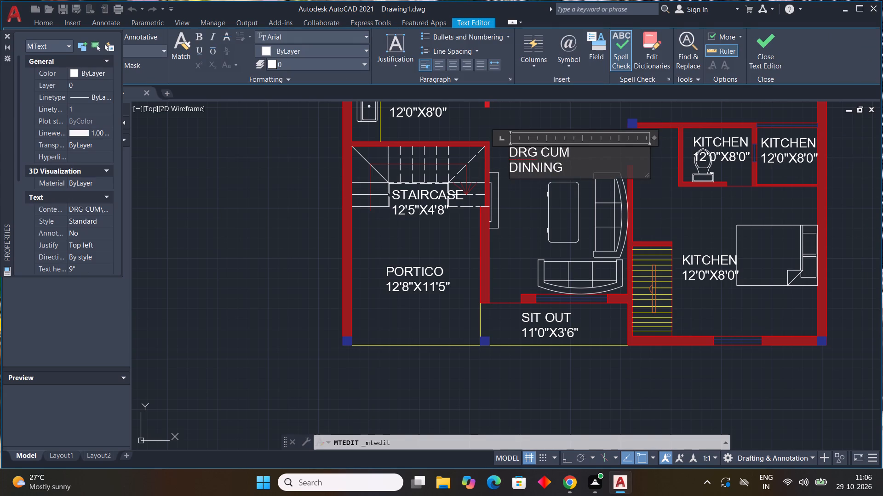
{"action": "key", "text": "Left"}
{"action": "key", "text": "Left"}
{"action": "key", "text": "Left"}
{"action": "key", "text": "Left"}
{"action": "key", "text": "Left"}
{"action": "key", "text": "Left"}
{"action": "key", "text": "Left"}
{"action": "key", "text": "Left"}
{"action": "key", "text": "Left"}
{"action": "key", "text": "Left"}
{"action": "key", "text": "Left"}
{"action": "key", "text": "Left"}
{"action": "key", "text": "Left"}
{"action": "key", "text": "Left"}
{"action": "key", "text": "Left"}
{"action": "key", "text": "Right"}
{"action": "key", "text": "Right"}
{"action": "key", "text": "Right"}
{"action": "key", "text": "Right"}
{"action": "key", "text": "Right"}
{"action": "key", "text": "Right"}
{"action": "key", "text": "Right"}
{"action": "key", "text": "Right"}
{"action": "key", "text": "Right"}
{"action": "key", "text": "Right"}
{"action": "key", "text": "Right"}
{"action": "key", "text": "Left"}
{"action": "key", "text": "Left"}
{"action": "key", "text": "Left"}
{"action": "key", "text": "BackSpace"}
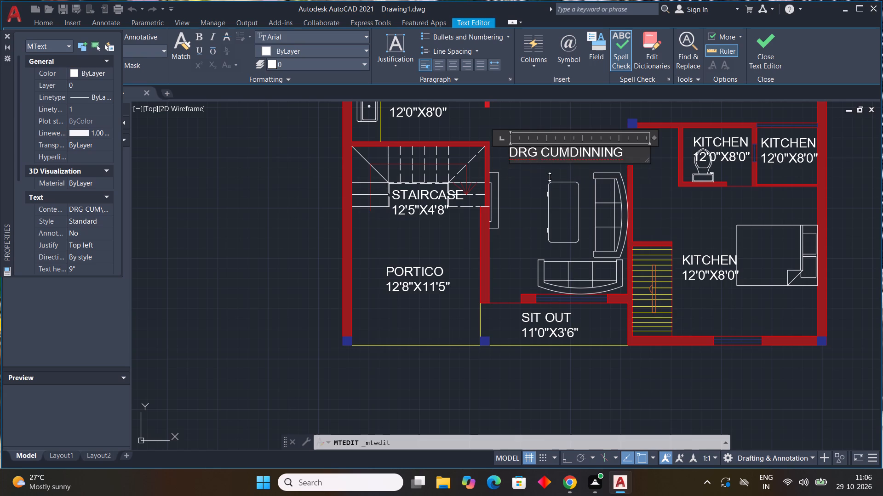
{"action": "key", "text": "space"}
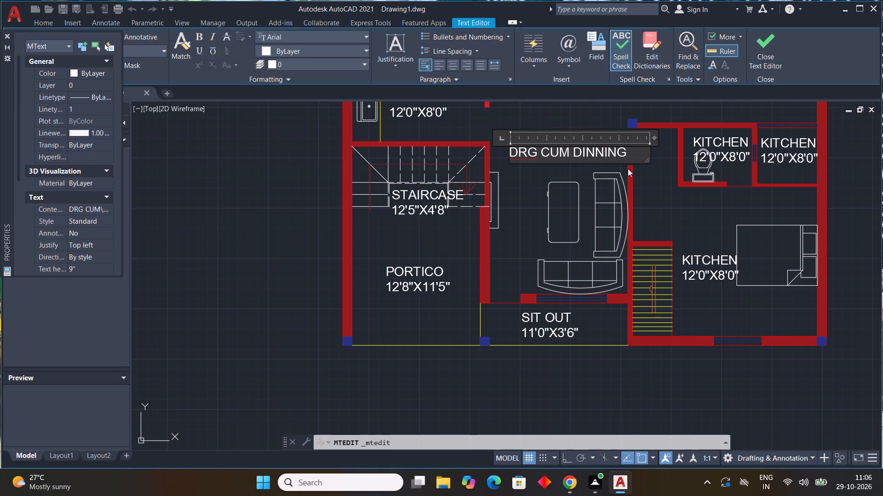
Add a second line 11'0"X17'9" beneath "DRG CUM DINNING" in the living room label.
{"action": "left_click", "coordinate": [633, 153]}
{"action": "key", "text": "Return"}
{"action": "type", "text": "11'0'"}
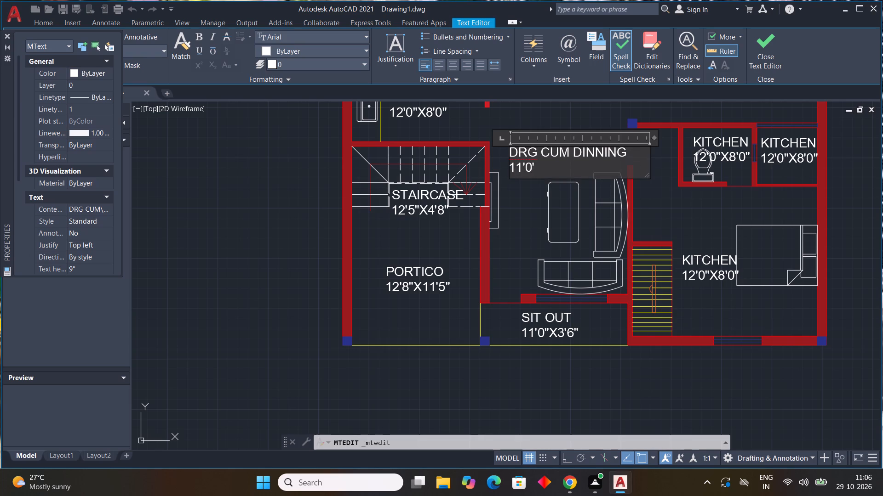
{"action": "key", "text": "BackSpace"}
{"action": "key", "text": "shift+quotedbl"}
{"action": "type", "text": "X17"}
{"action": "type", "text": "'9\""}
{"action": "left_click", "coordinate": [574, 119]}
Replace the southeast bedroom's kitchen label with "M.BED ROOM" on one widened line and a second line 14'4"X12'6".
{"action": "scroll", "coordinate": [571, 125], "scroll_direction": "down", "scroll_amount": 1}
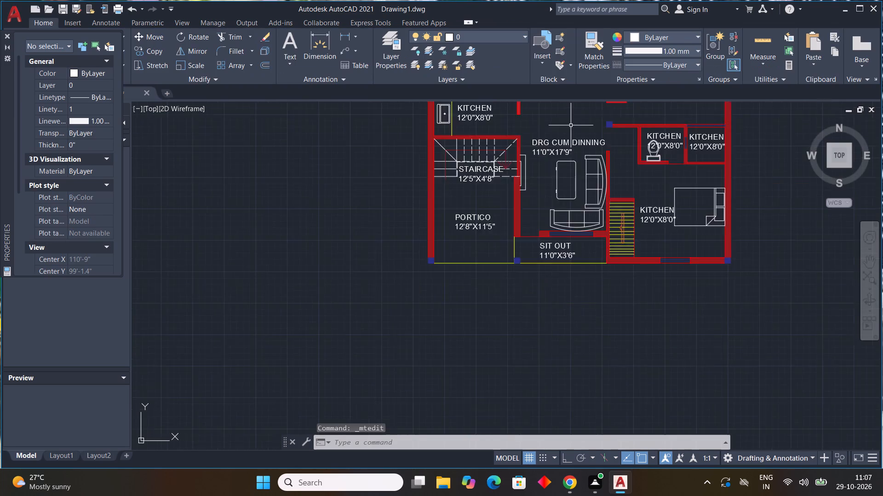
{"action": "scroll", "coordinate": [571, 125], "scroll_direction": "down", "scroll_amount": 1}
{"action": "middle_click_drag", "start_coordinate": [591, 129], "coordinate": [537, 128]}
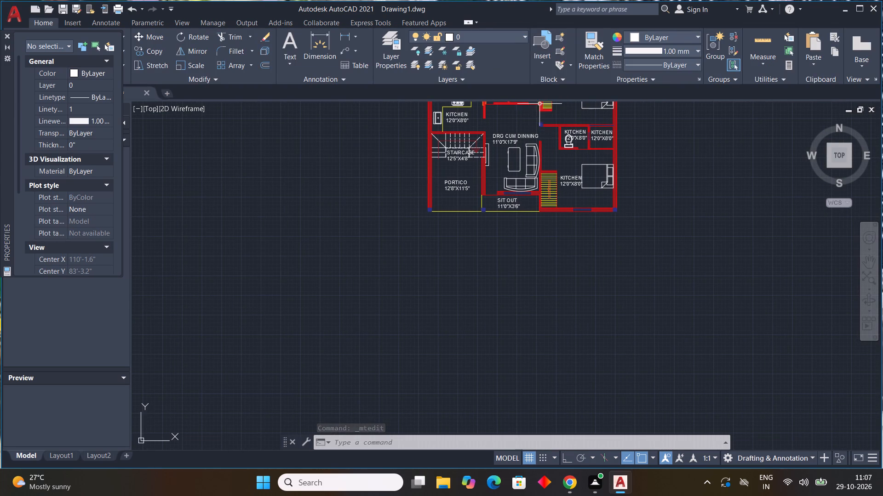
{"action": "middle_click_drag", "start_coordinate": [573, 168], "coordinate": [508, 155]}
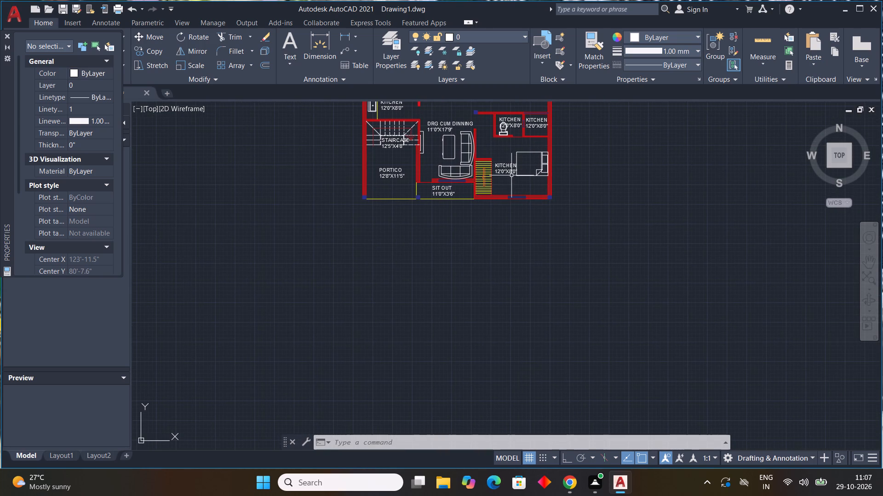
{"action": "double_click", "coordinate": [507, 168]}
{"action": "scroll", "coordinate": [516, 170], "scroll_direction": "up", "scroll_amount": 4}
{"action": "left_click", "coordinate": [544, 170]}
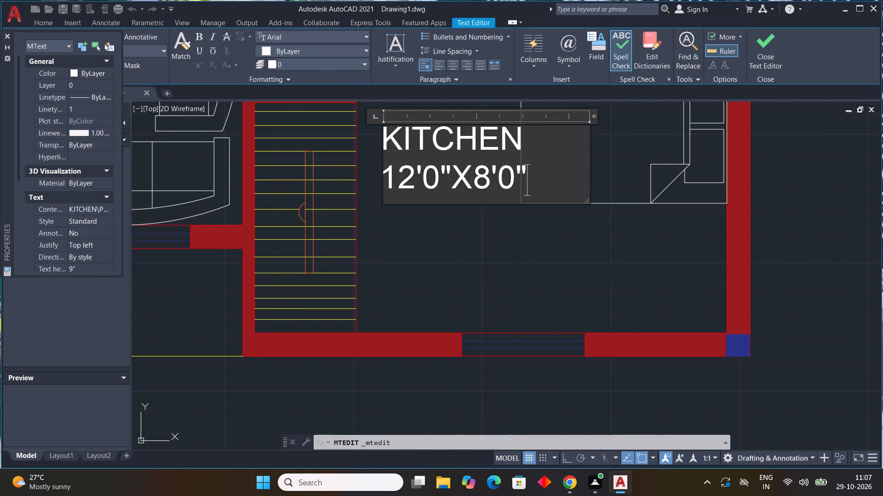
{"action": "key", "text": "BackSpace"}
{"action": "key", "text": "BackSpace"}
{"action": "key", "text": "BackSpace"}
{"action": "key", "text": "BackSpace"}
{"action": "key", "text": "BackSpace"}
{"action": "key", "text": "BackSpace"}
{"action": "key", "text": "BackSpace"}
{"action": "key", "text": "BackSpace"}
{"action": "key", "text": "BackSpace"}
{"action": "key", "text": "BackSpace"}
{"action": "key", "text": "BackSpace"}
{"action": "key", "text": "BackSpace"}
{"action": "key", "text": "BackSpace"}
{"action": "key", "text": "BackSpace"}
{"action": "key", "text": "BackSpace"}
{"action": "key", "text": "BackSpace"}
{"action": "key", "text": "BackSpace"}
{"action": "key", "text": "BackSpace"}
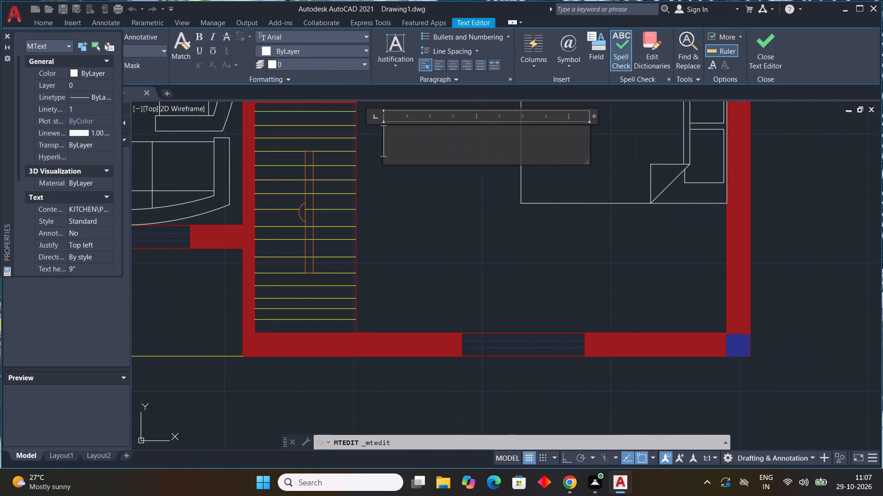
{"action": "key", "text": "m"}
{"action": "type", "text": ".B"}
{"action": "type", "text": "ED"}
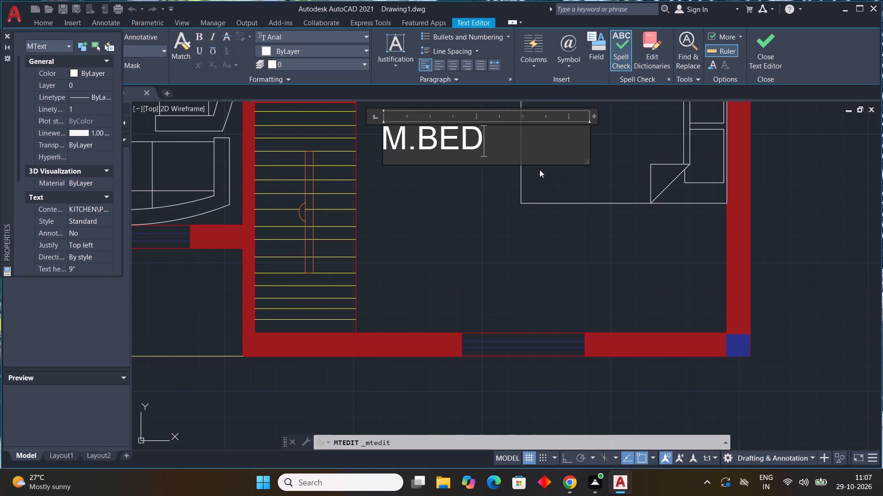
{"action": "key", "text": "space"}
{"action": "type", "text": "ROOM"}
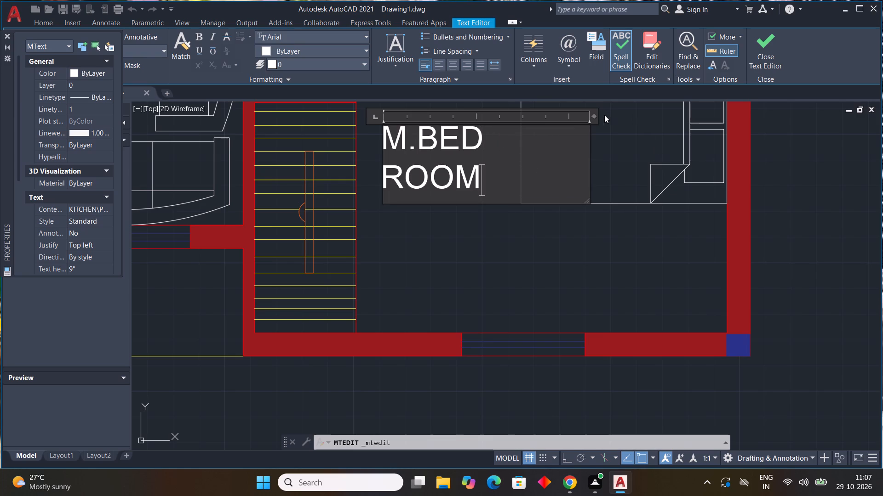
{"action": "left_click_drag", "start_coordinate": [595, 118], "coordinate": [624, 119]}
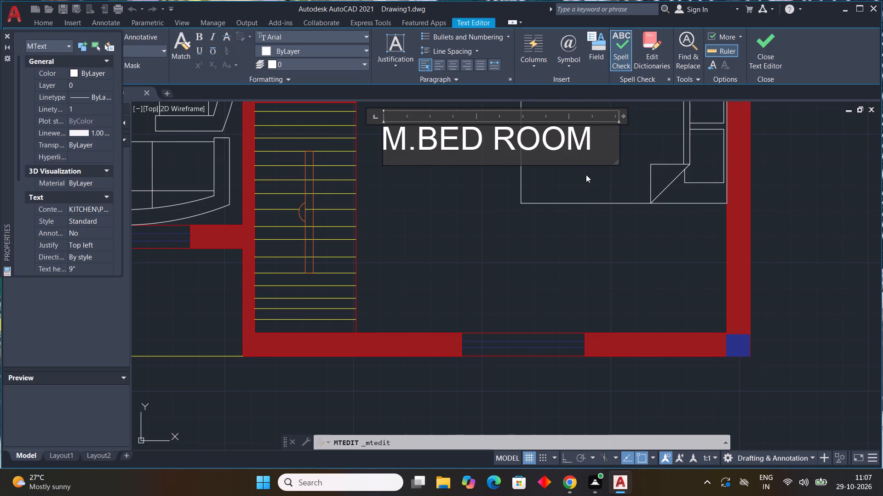
{"action": "key", "text": "Return"}
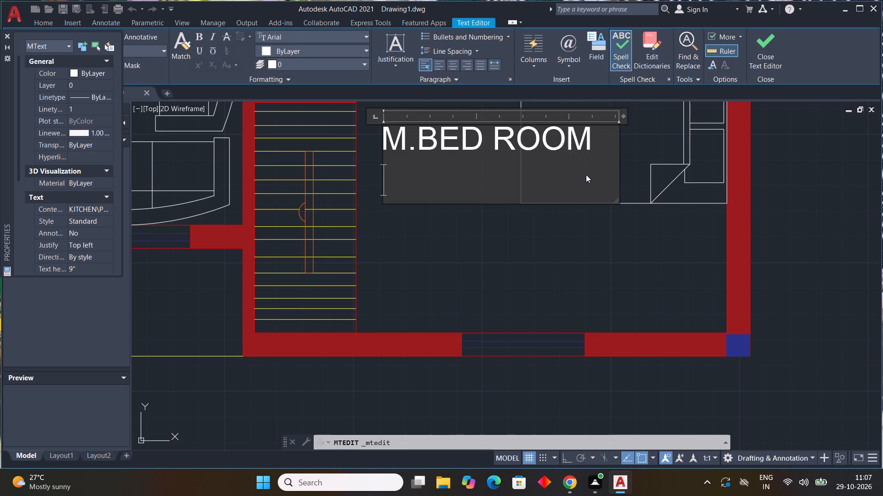
{"action": "type", "text": "14'4\""}
{"action": "key", "text": "x"}
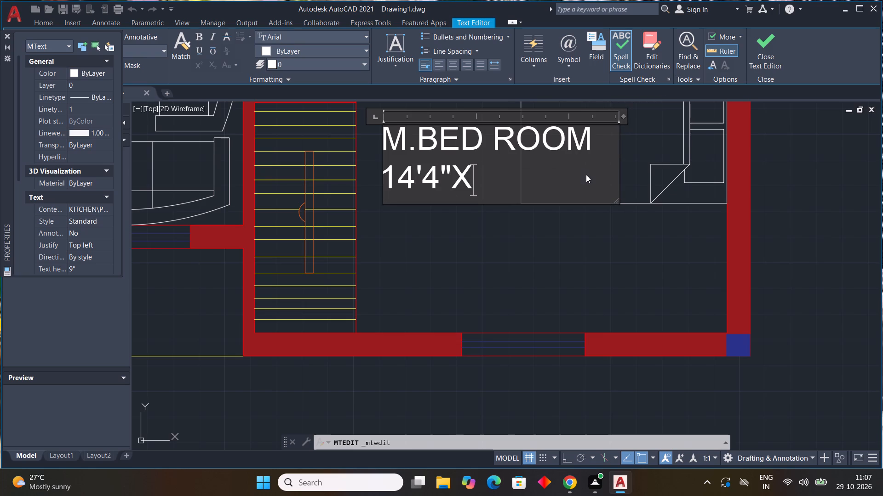
{"action": "type", "text": "12'"}
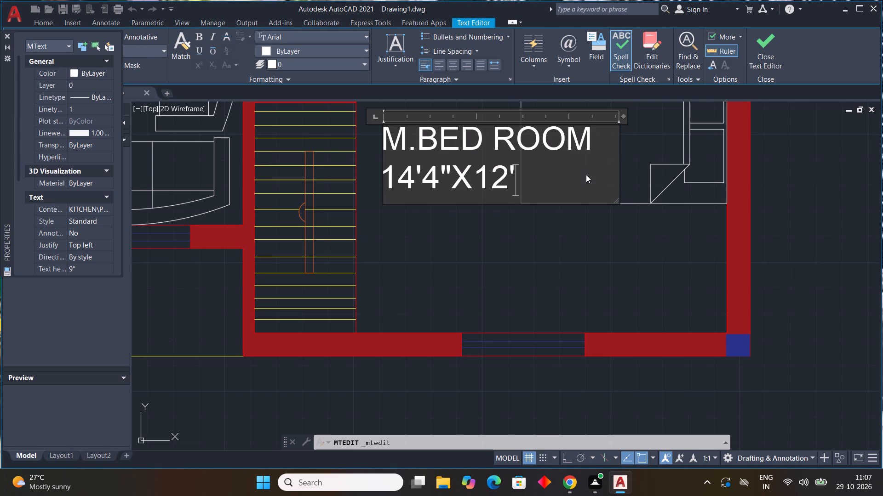
{"action": "type", "text": "6\""}
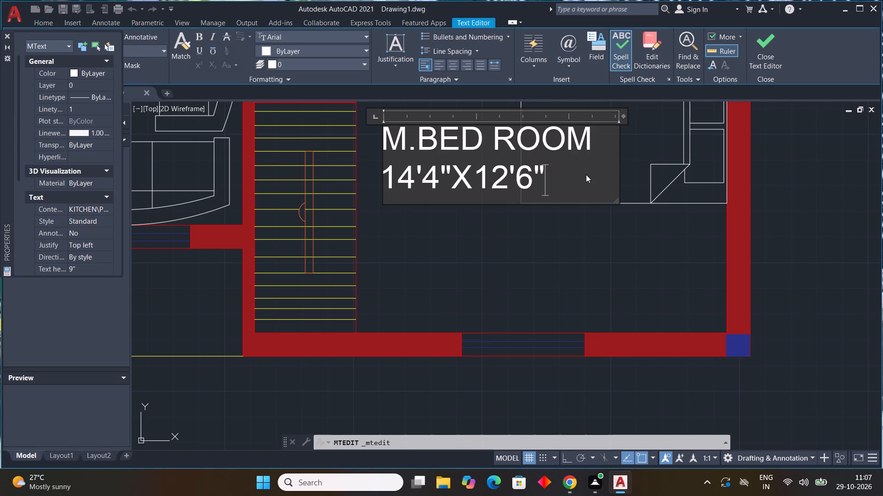
{"action": "left_click", "coordinate": [441, 243]}
Replace the kitchen label in the small toilet beside the master bedroom with "TOILET" and a second line 5'9"X4'6".
{"action": "scroll", "coordinate": [490, 169], "scroll_direction": "down", "scroll_amount": 2}
{"action": "middle_click_drag", "start_coordinate": [484, 182], "coordinate": [460, 264]}
{"action": "scroll", "coordinate": [471, 228], "scroll_direction": "down", "scroll_amount": 1}
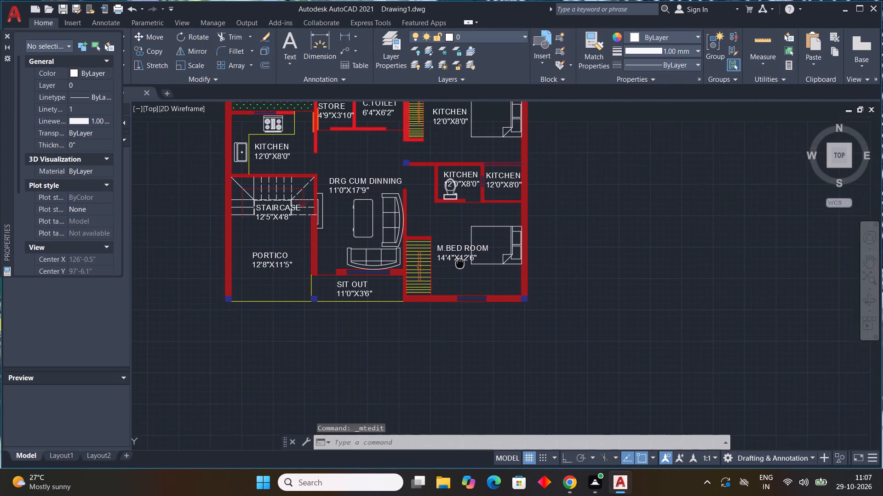
{"action": "middle_click_drag", "start_coordinate": [460, 264], "coordinate": [465, 275]}
{"action": "middle_click_drag", "start_coordinate": [498, 225], "coordinate": [499, 258]}
{"action": "scroll", "coordinate": [499, 257], "scroll_direction": "down", "scroll_amount": 1}
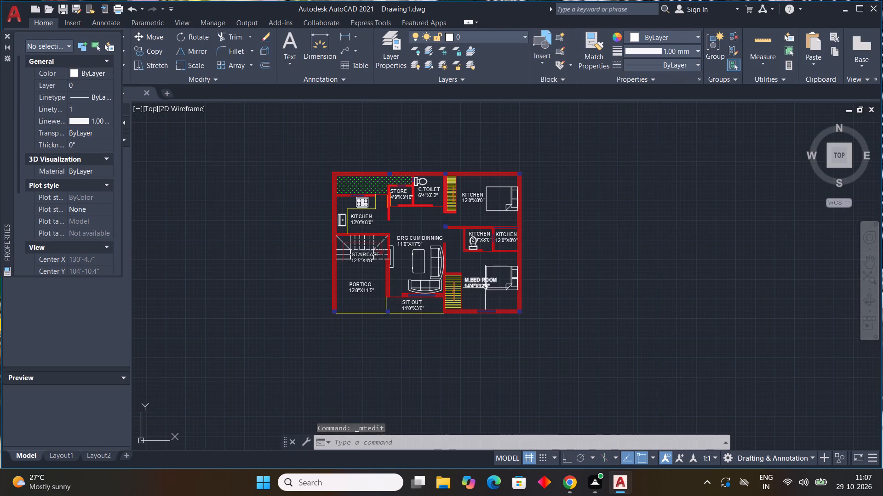
{"action": "middle_click_drag", "start_coordinate": [492, 236], "coordinate": [482, 263]}
{"action": "scroll", "coordinate": [478, 264], "scroll_direction": "up", "scroll_amount": 4}
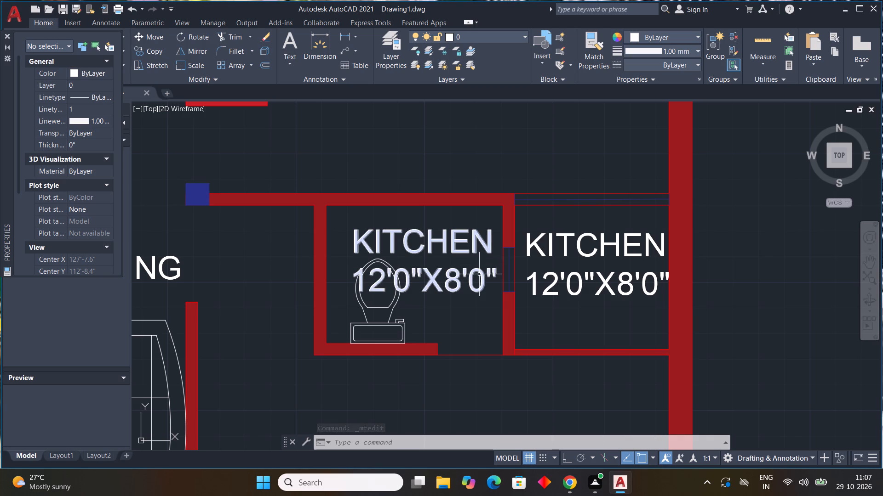
{"action": "double_click", "coordinate": [479, 276]}
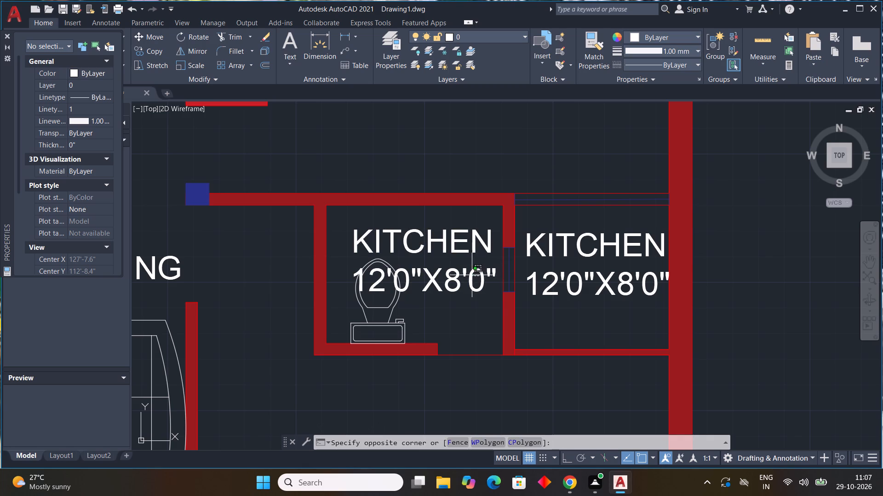
{"action": "left_click", "coordinate": [470, 274]}
{"action": "double_click", "coordinate": [470, 274]}
{"action": "left_click", "coordinate": [504, 273]}
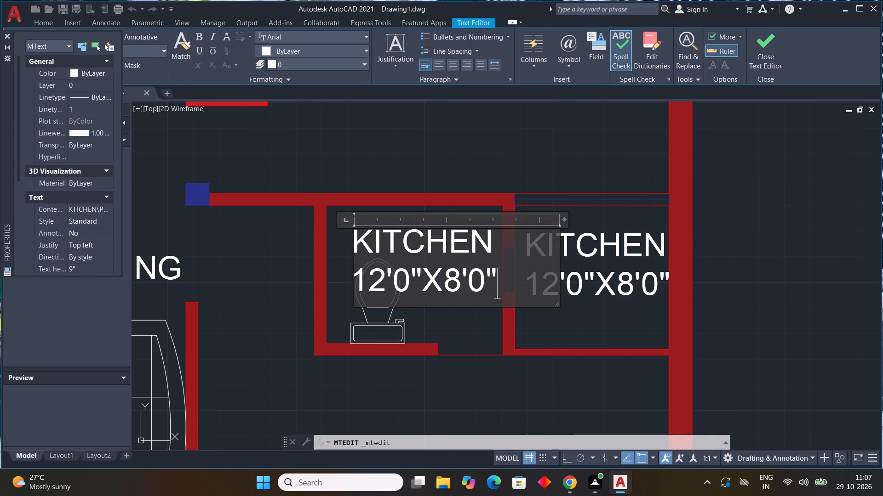
{"action": "key", "text": "BackSpace"}
{"action": "key", "text": "BackSpace"}
{"action": "key", "text": "BackSpace"}
{"action": "key", "text": "BackSpace"}
{"action": "key", "text": "BackSpace"}
{"action": "key", "text": "BackSpace"}
{"action": "key", "text": "BackSpace"}
{"action": "key", "text": "BackSpace"}
{"action": "key", "text": "BackSpace"}
{"action": "key", "text": "BackSpace"}
{"action": "key", "text": "BackSpace"}
{"action": "key", "text": "BackSpace"}
{"action": "key", "text": "BackSpace"}
{"action": "key", "text": "BackSpace"}
{"action": "key", "text": "BackSpace"}
{"action": "key", "text": "BackSpace"}
{"action": "key", "text": "BackSpace"}
{"action": "key", "text": "BackSpace"}
{"action": "key", "text": "BackSpace"}
{"action": "key", "text": "BackSpace"}
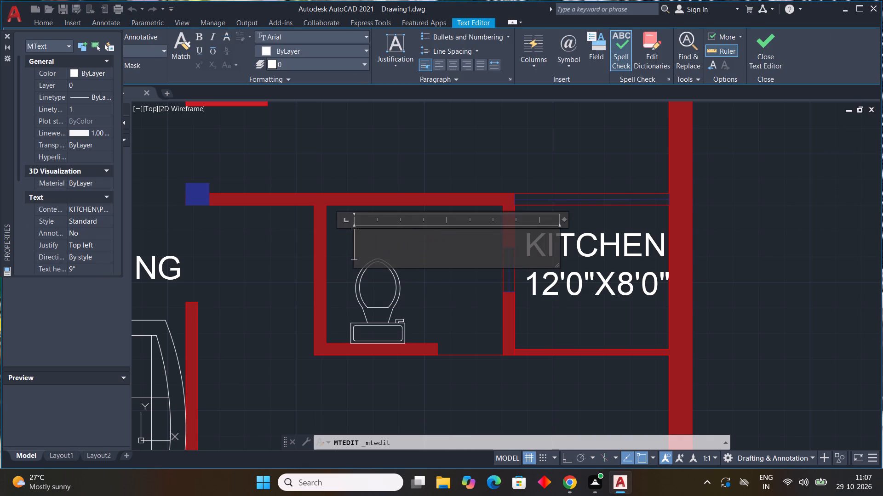
{"action": "type", "text": "TOILET"}
{"action": "key", "text": "Return"}
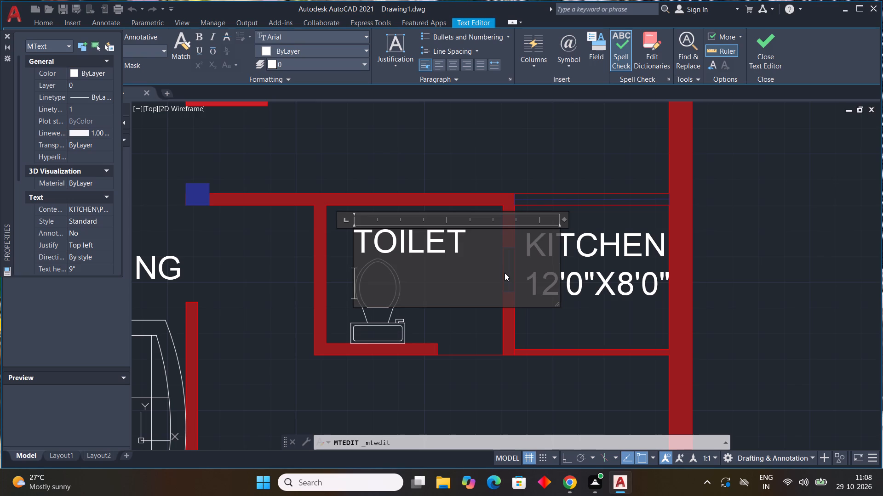
{"action": "type", "text": "5'9\""}
{"action": "key", "text": "x"}
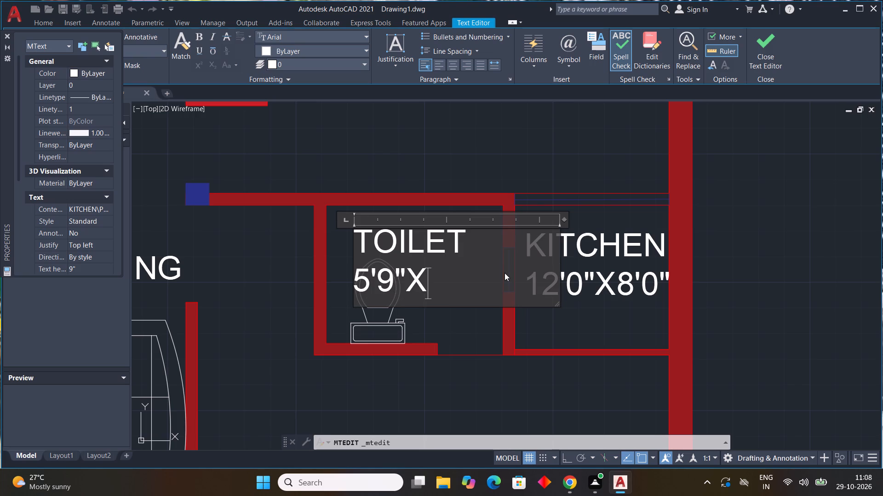
{"action": "key", "text": "4"}
{"action": "type", "text": "'6"}
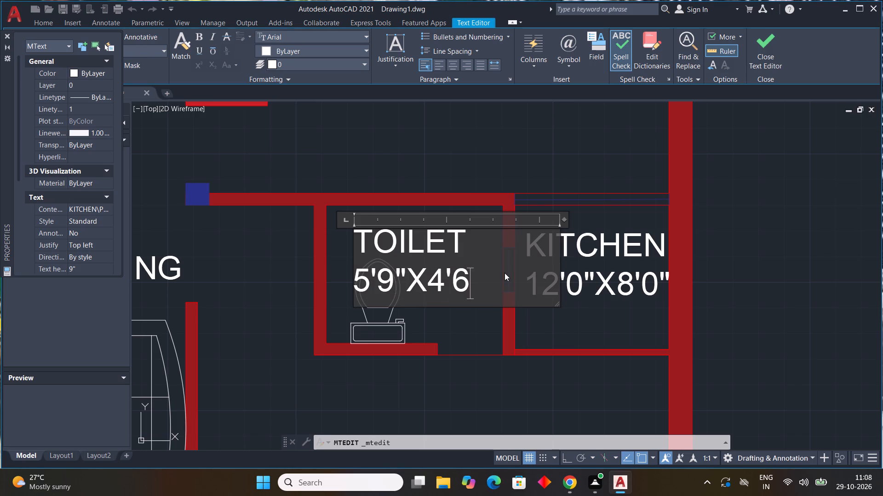
{"action": "key", "text": "shift+quotedbl"}
{"action": "left_click", "coordinate": [451, 158]}
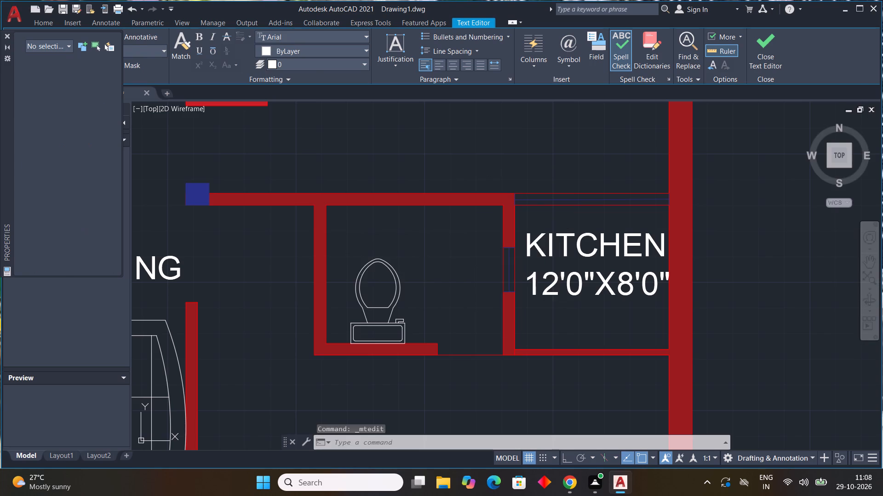
Replace the kitchen label in the small space east of the toilet with "O.T.S" and a second line 5'0"X4'6".
{"action": "scroll", "coordinate": [529, 293], "scroll_direction": "down", "scroll_amount": 1}
{"action": "middle_click_drag", "start_coordinate": [526, 295], "coordinate": [401, 265]}
{"action": "double_click", "coordinate": [456, 259]}
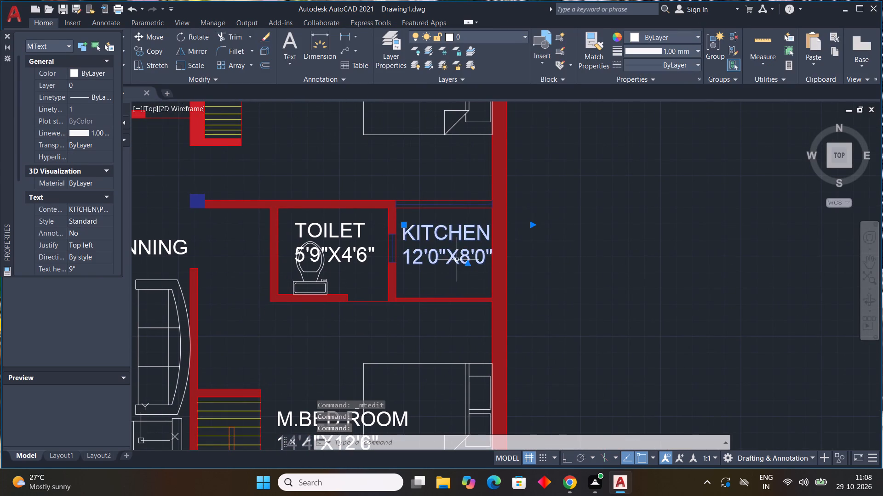
{"action": "scroll", "coordinate": [481, 262], "scroll_direction": "up", "scroll_amount": 3}
{"action": "double_click", "coordinate": [479, 263]}
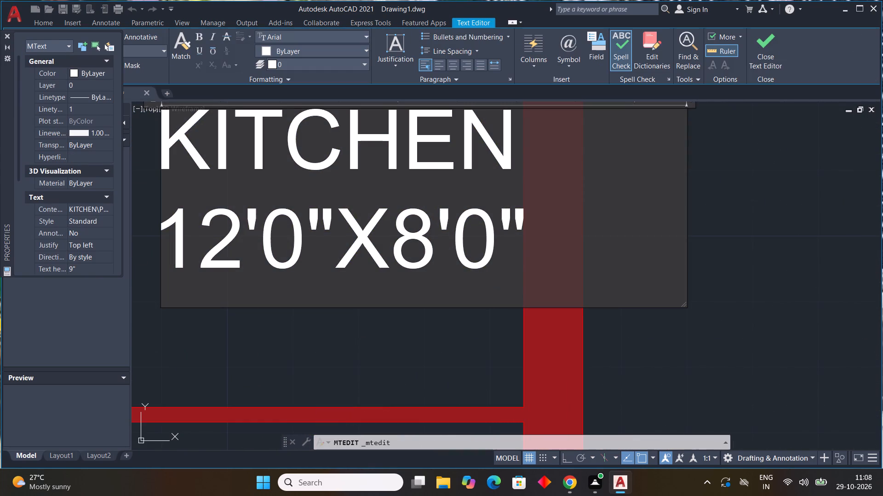
{"action": "left_click", "coordinate": [542, 253]}
{"action": "key", "text": "BackSpace"}
{"action": "key", "text": "BackSpace"}
{"action": "key", "text": "BackSpace"}
{"action": "key", "text": "BackSpace"}
{"action": "key", "text": "BackSpace"}
{"action": "key", "text": "BackSpace"}
{"action": "key", "text": "BackSpace"}
{"action": "key", "text": "BackSpace"}
{"action": "key", "text": "BackSpace"}
{"action": "key", "text": "BackSpace"}
{"action": "key", "text": "BackSpace"}
{"action": "key", "text": "BackSpace"}
{"action": "key", "text": "BackSpace"}
{"action": "key", "text": "BackSpace"}
{"action": "key", "text": "BackSpace"}
{"action": "key", "text": "BackSpace"}
{"action": "key", "text": "BackSpace"}
{"action": "key", "text": "BackSpace"}
{"action": "key", "text": "BackSpace"}
{"action": "key", "text": "BackSpace"}
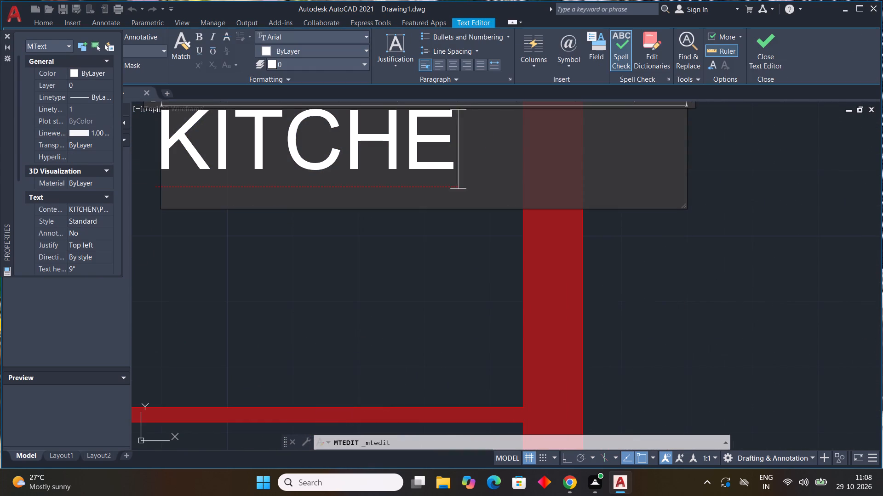
{"action": "scroll", "coordinate": [565, 224], "scroll_direction": "down", "scroll_amount": 3}
{"action": "middle_click_drag", "start_coordinate": [565, 225], "coordinate": [602, 258]}
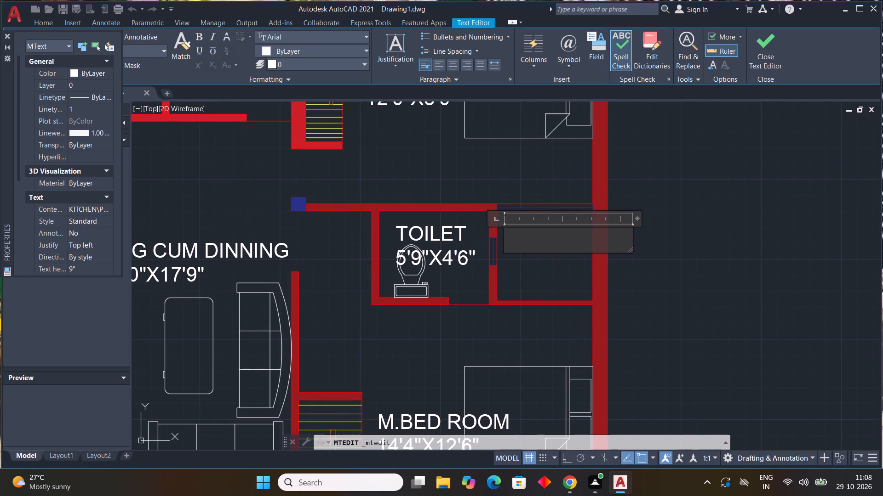
{"action": "type", "text": "O.T."}
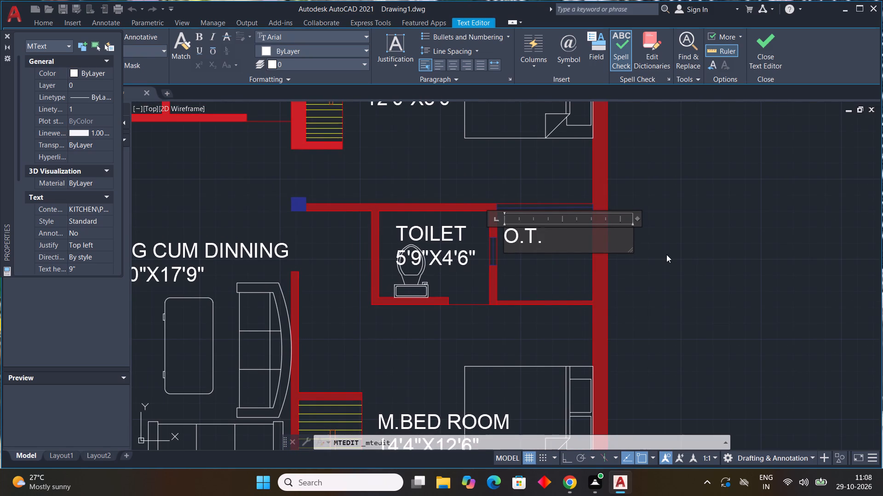
{"action": "key", "text": "s"}
{"action": "key", "text": "Return"}
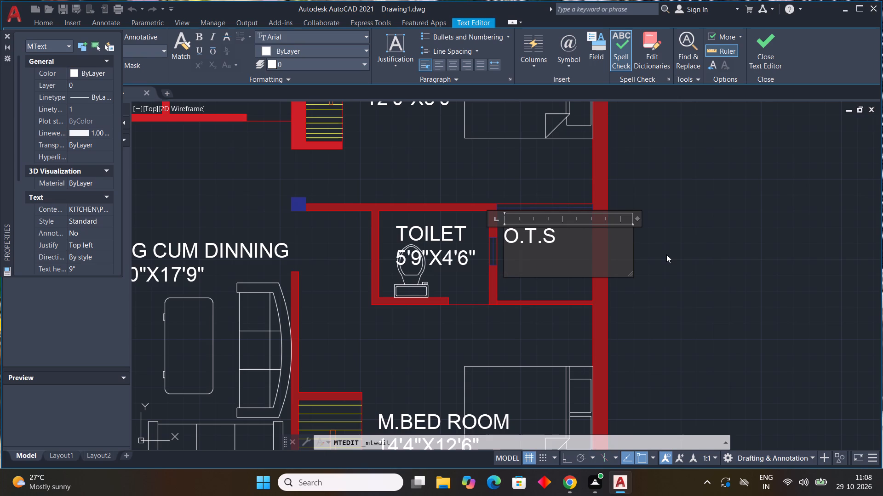
{"action": "type", "text": "5'0\""}
{"action": "key", "text": "x"}
{"action": "type", "text": "4'6\""}
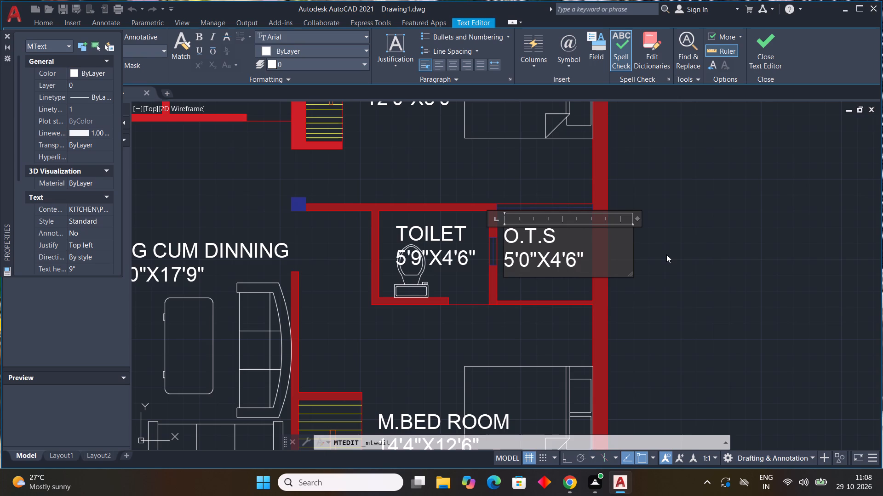
{"action": "left_click", "coordinate": [709, 210]}
Move the O.T.S label slightly east, away from the wall shared with the toilet.
{"action": "scroll", "coordinate": [539, 253], "scroll_direction": "up", "scroll_amount": 2}
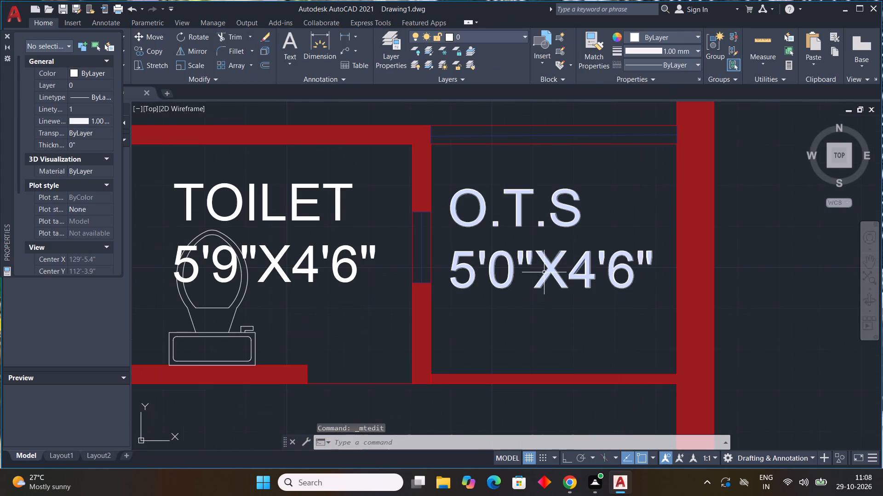
{"action": "left_click", "coordinate": [544, 272]}
{"action": "left_click", "coordinate": [448, 189]}
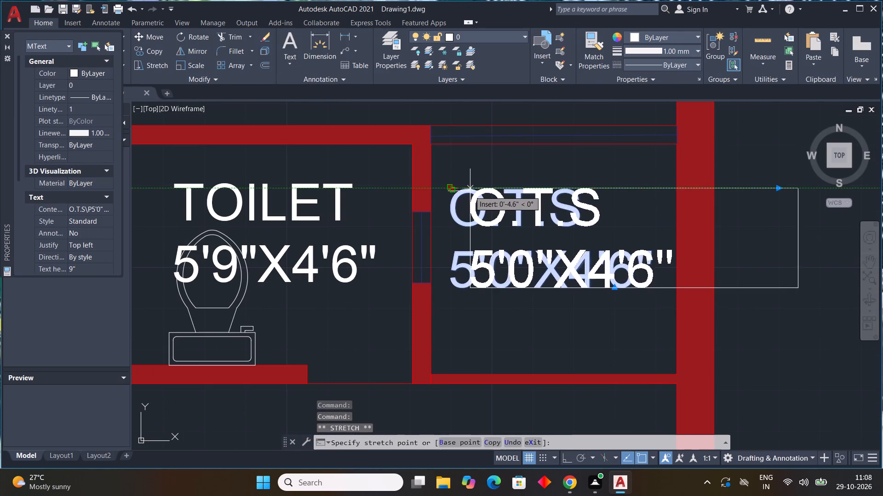
{"action": "left_click", "coordinate": [466, 190]}
{"action": "middle_click_drag", "start_coordinate": [562, 218], "coordinate": [548, 237]}
{"action": "scroll", "coordinate": [558, 226], "scroll_direction": "down", "scroll_amount": 1}
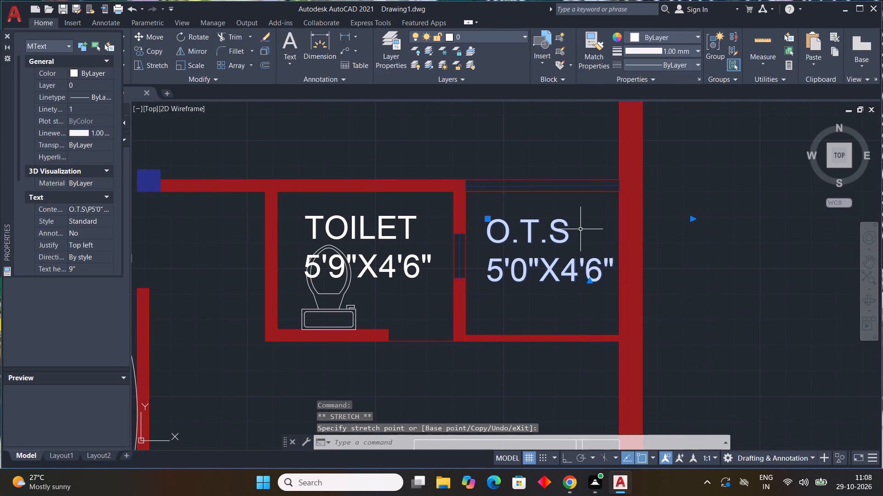
{"action": "key", "text": "Escape"}
Draw a rectangle framing the O.T.S label inside its room.
{"action": "type", "text": "REC"}
{"action": "key", "text": "space"}
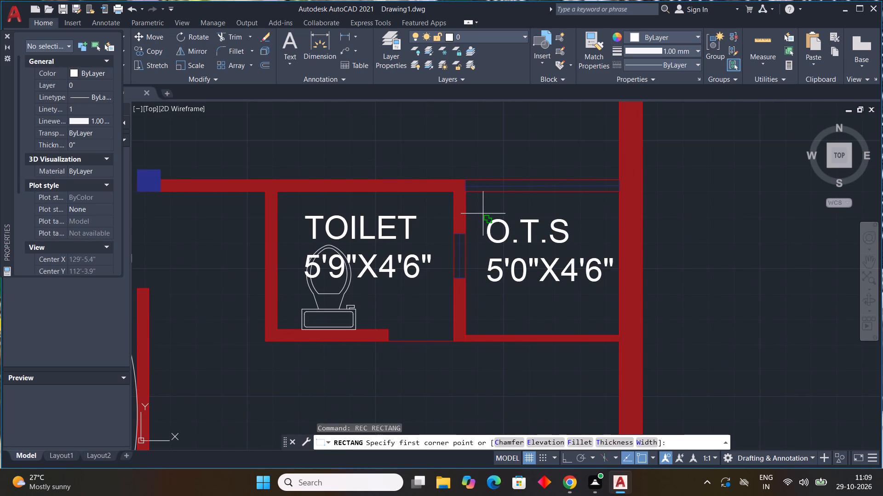
{"action": "scroll", "coordinate": [483, 212], "scroll_direction": "up", "scroll_amount": 3}
{"action": "left_click", "coordinate": [477, 209]}
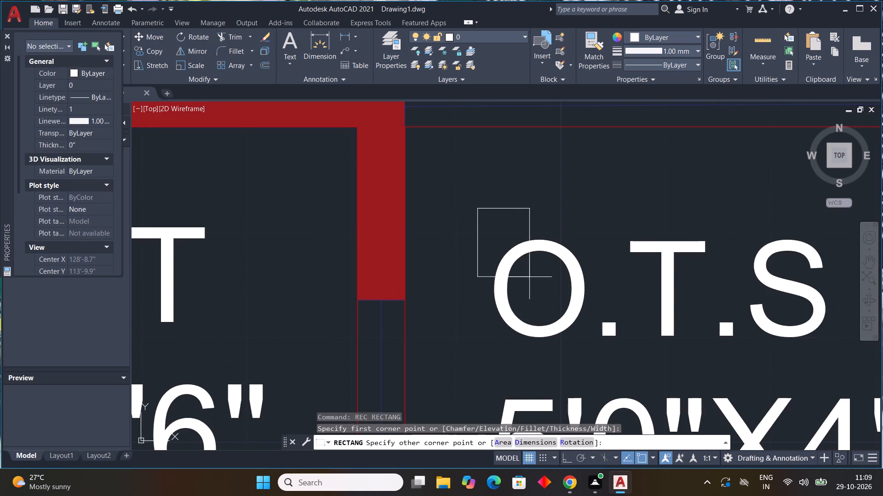
{"action": "scroll", "coordinate": [556, 315], "scroll_direction": "down", "scroll_amount": 1}
{"action": "middle_click_drag", "start_coordinate": [547, 311], "coordinate": [482, 213]}
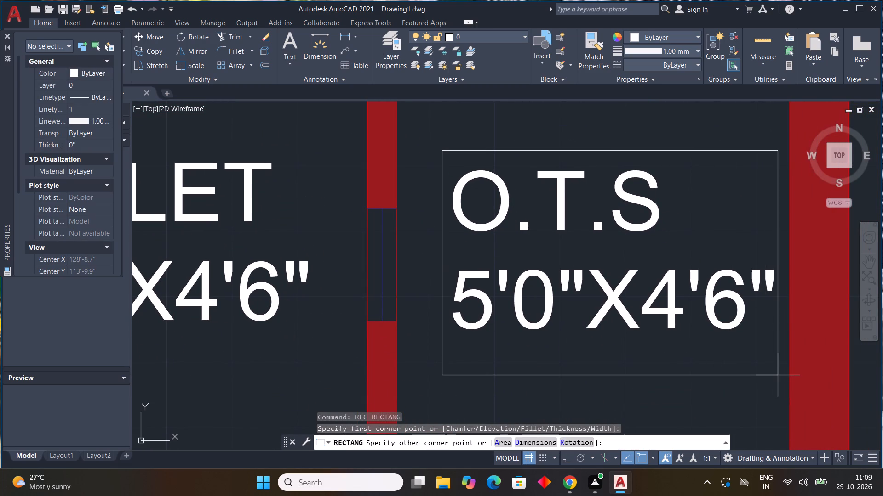
{"action": "left_click", "coordinate": [775, 375]}
Hatch the area between the O.T.S rectangle and the surrounding walls with a solid green fill.
{"action": "scroll", "coordinate": [773, 375], "scroll_direction": "down", "scroll_amount": 4}
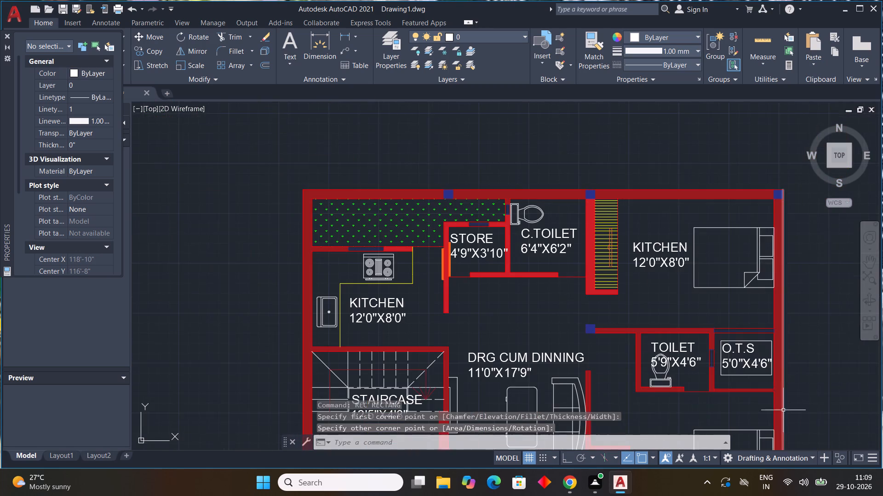
{"action": "middle_click_drag", "start_coordinate": [765, 408], "coordinate": [667, 361]}
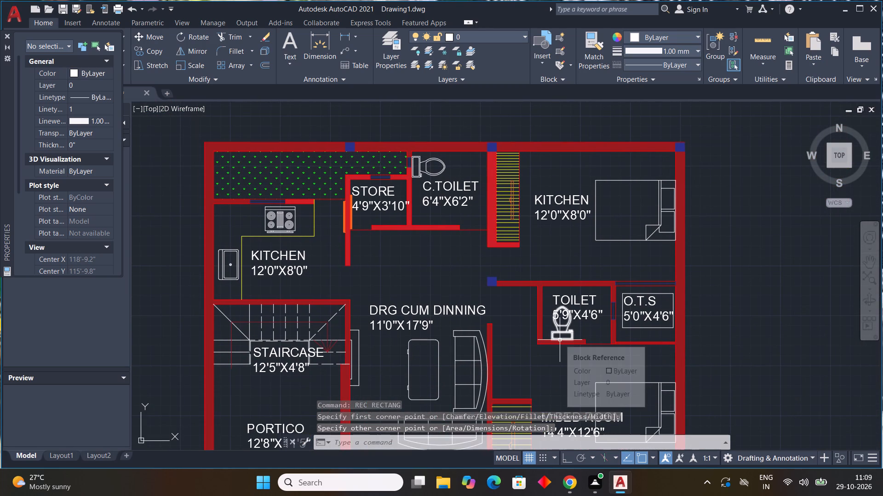
{"action": "type", "text": "H"}
{"action": "key", "text": "space"}
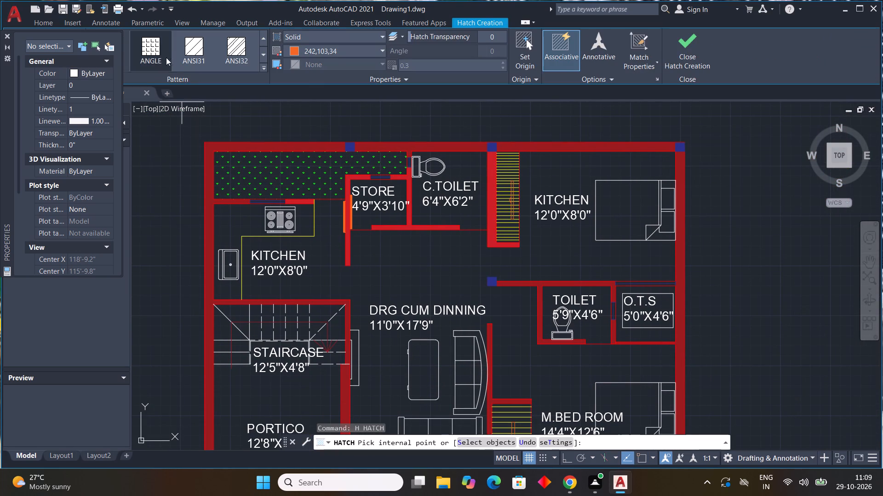
{"action": "left_click", "coordinate": [261, 69]}
{"action": "left_click", "coordinate": [99, 42]}
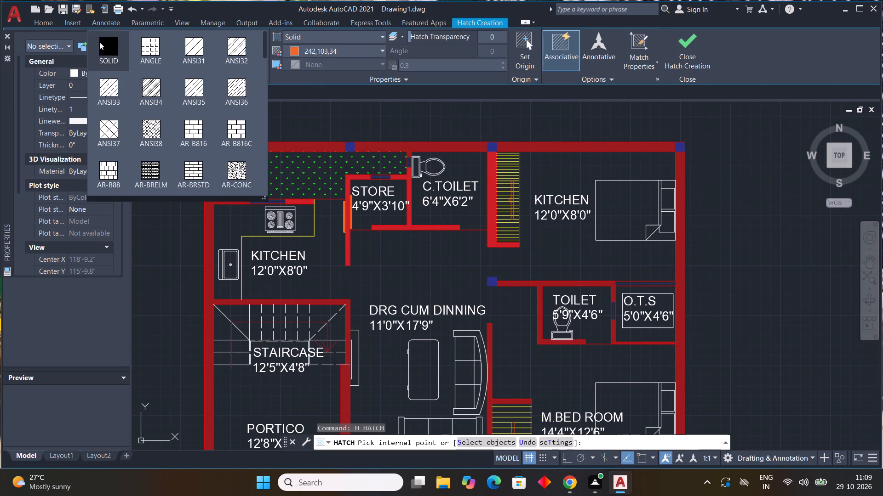
{"action": "left_click", "coordinate": [343, 47]}
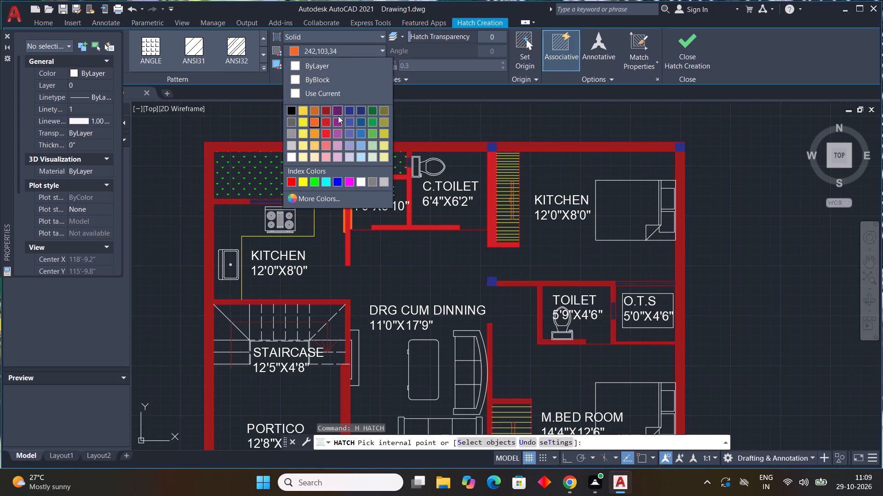
{"action": "left_click", "coordinate": [314, 183]}
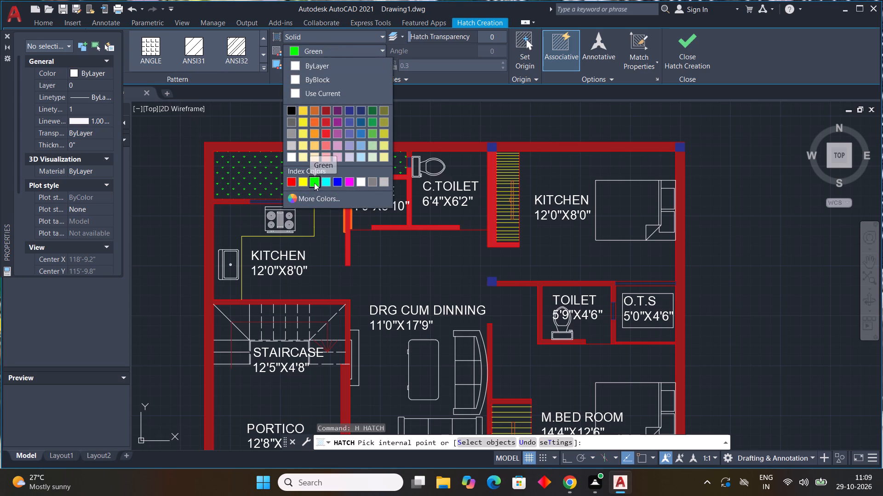
{"action": "left_click", "coordinate": [640, 336]}
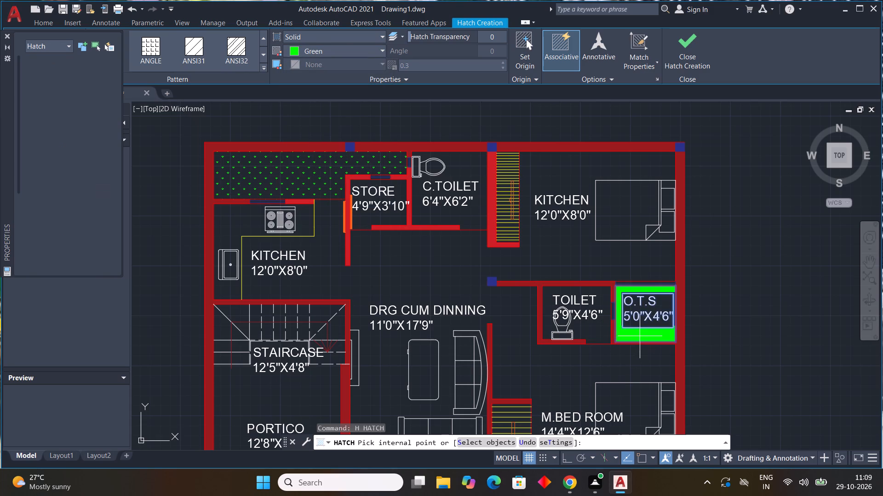
{"action": "scroll", "coordinate": [703, 319], "scroll_direction": "up", "scroll_amount": 3}
{"action": "left_click", "coordinate": [585, 313]}
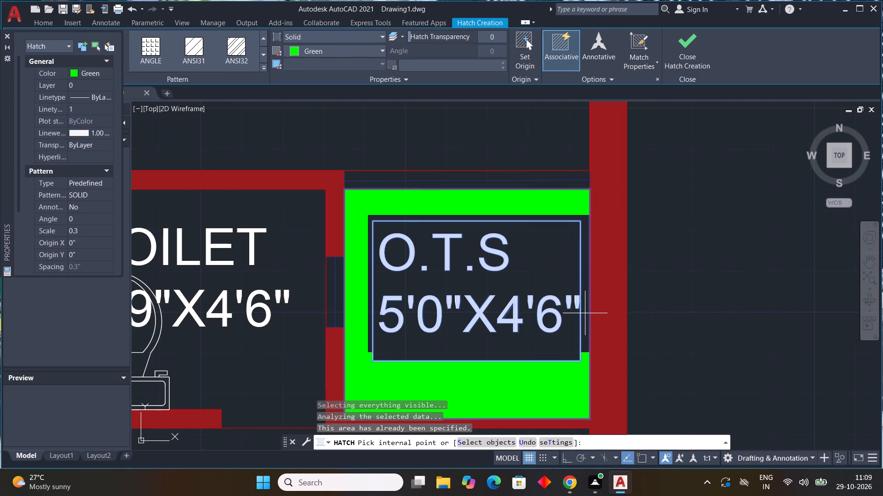
{"action": "scroll", "coordinate": [636, 303], "scroll_direction": "down", "scroll_amount": 2}
{"action": "middle_click_drag", "start_coordinate": [653, 302], "coordinate": [624, 283]}
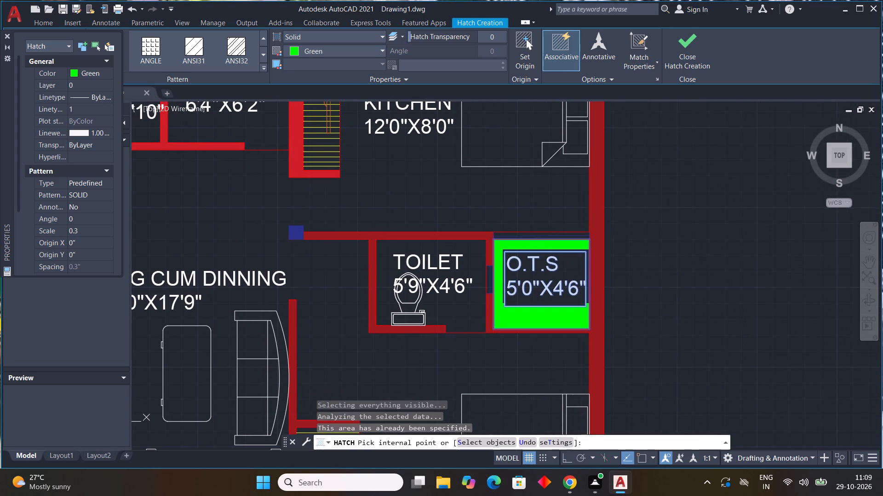
{"action": "key", "text": "Escape"}
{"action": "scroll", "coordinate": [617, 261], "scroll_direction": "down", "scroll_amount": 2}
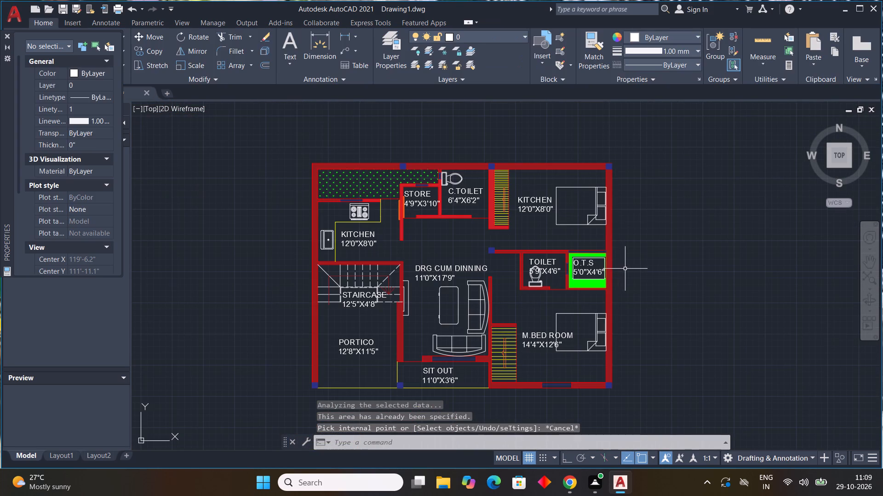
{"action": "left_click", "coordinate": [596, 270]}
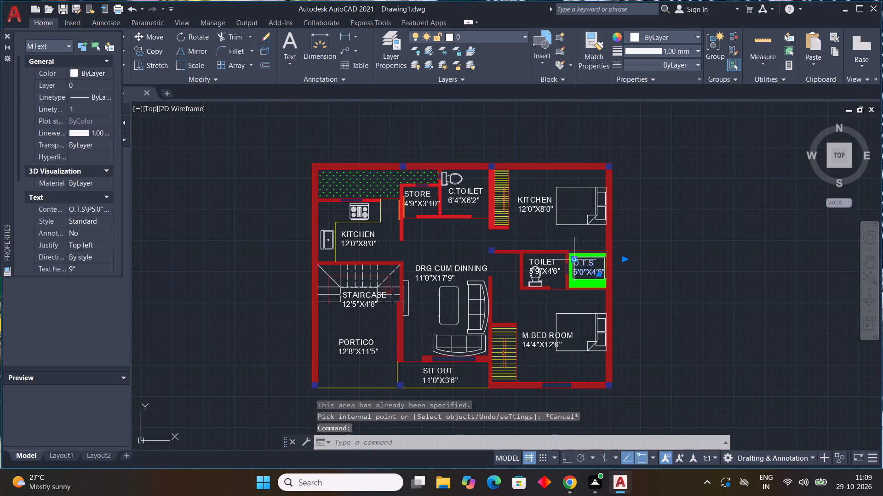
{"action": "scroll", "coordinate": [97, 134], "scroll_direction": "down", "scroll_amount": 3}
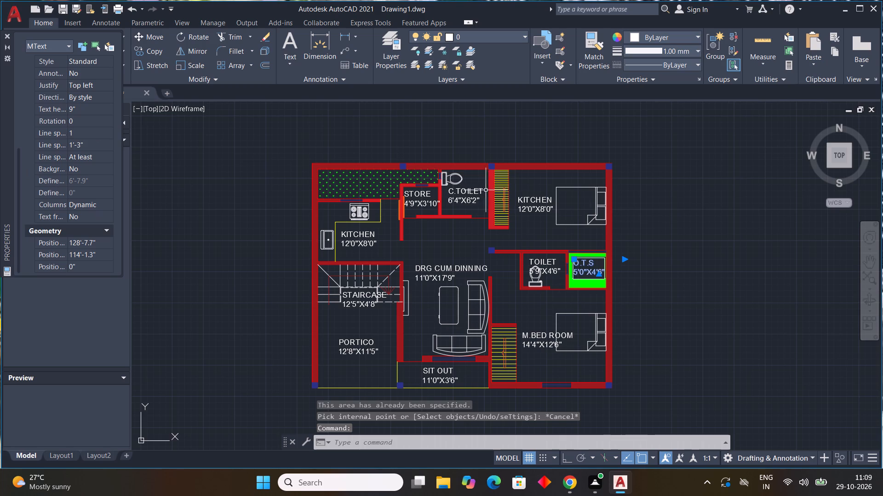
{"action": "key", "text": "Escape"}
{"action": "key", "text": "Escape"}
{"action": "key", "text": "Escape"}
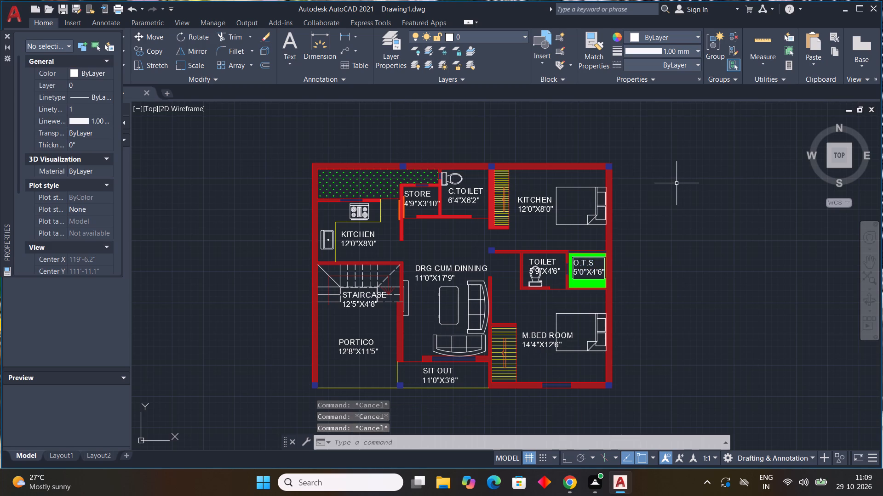
Replace the copied kitchen label in the northeast room with "BED ROOM" and a second line 14'0"X10'10", widening its text frame.
{"action": "middle_click_drag", "start_coordinate": [648, 221], "coordinate": [680, 239]}
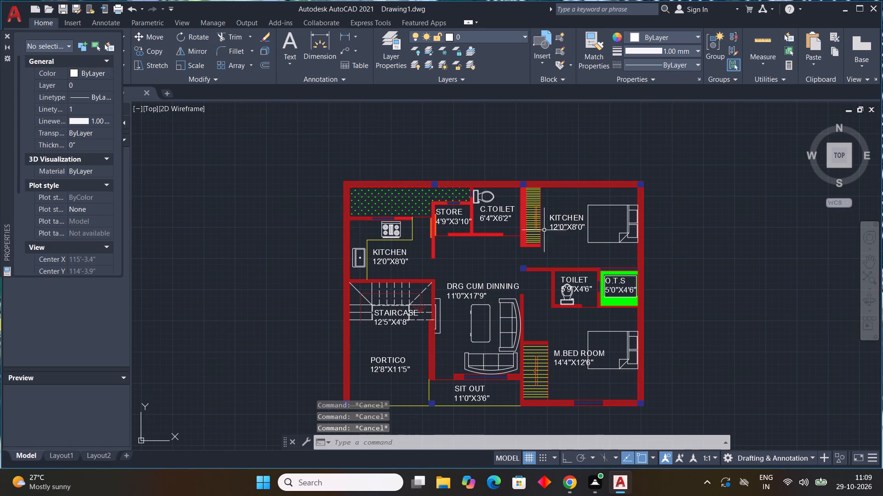
{"action": "double_click", "coordinate": [565, 228]}
{"action": "scroll", "coordinate": [585, 226], "scroll_direction": "up", "scroll_amount": 4}
{"action": "left_click", "coordinate": [595, 228]}
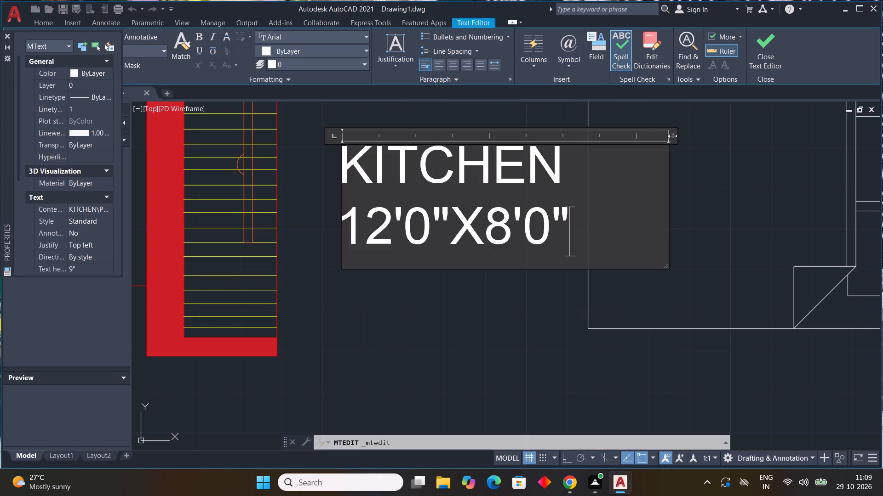
{"action": "left_click_drag", "start_coordinate": [672, 136], "coordinate": [734, 132]}
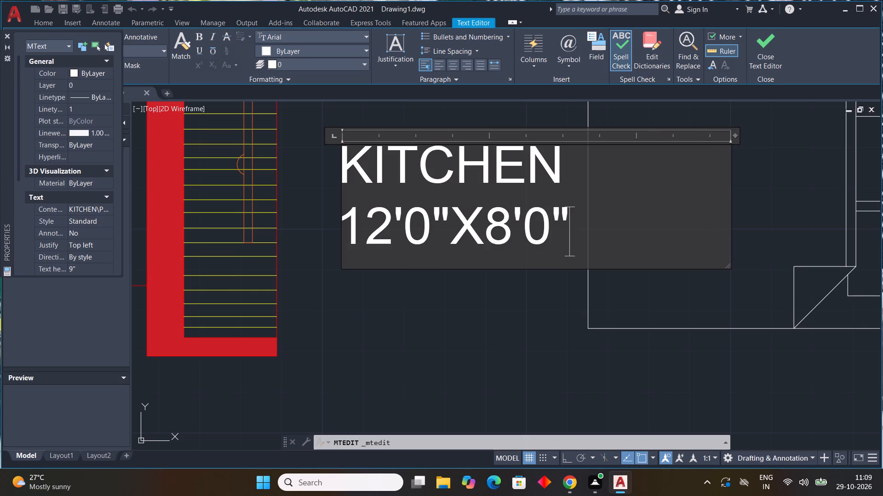
{"action": "key", "text": "BackSpace"}
{"action": "key", "text": "BackSpace"}
{"action": "key", "text": "BackSpace"}
{"action": "key", "text": "BackSpace"}
{"action": "key", "text": "BackSpace"}
{"action": "key", "text": "BackSpace"}
{"action": "key", "text": "BackSpace"}
{"action": "key", "text": "BackSpace"}
{"action": "key", "text": "BackSpace"}
{"action": "key", "text": "BackSpace"}
{"action": "key", "text": "BackSpace"}
{"action": "key", "text": "BackSpace"}
{"action": "key", "text": "BackSpace"}
{"action": "key", "text": "BackSpace"}
{"action": "key", "text": "BackSpace"}
{"action": "key", "text": "BackSpace"}
{"action": "key", "text": "BackSpace"}
{"action": "key", "text": "BackSpace"}
{"action": "key", "text": "BackSpace"}
{"action": "key", "text": "BackSpace"}
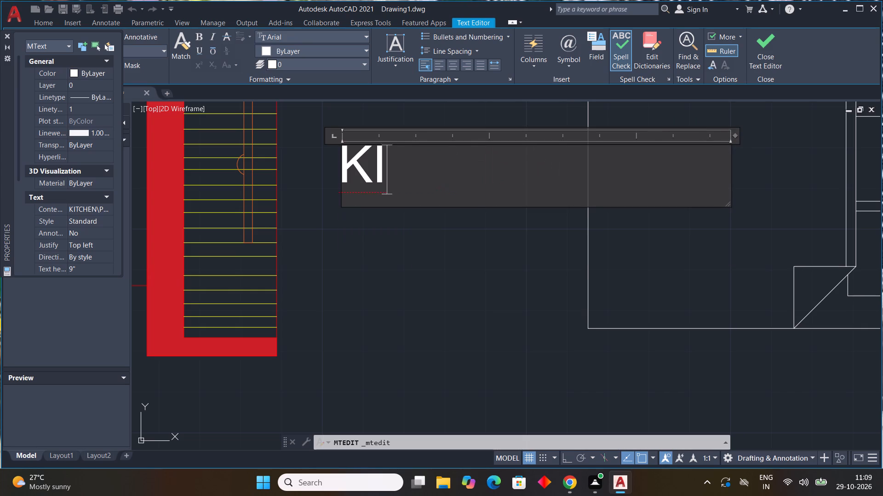
{"action": "type", "text": "BED ROOM"}
{"action": "key", "text": "Return"}
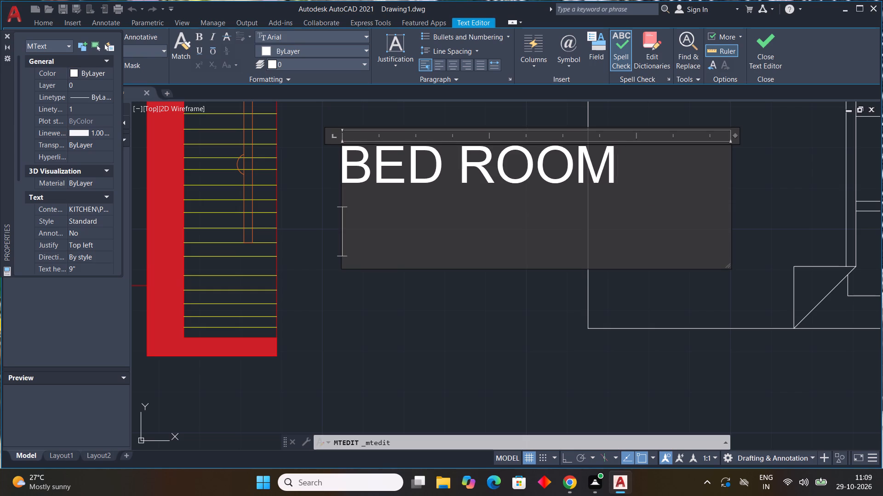
{"action": "type", "text": "14'0\""}
{"action": "key", "text": "x"}
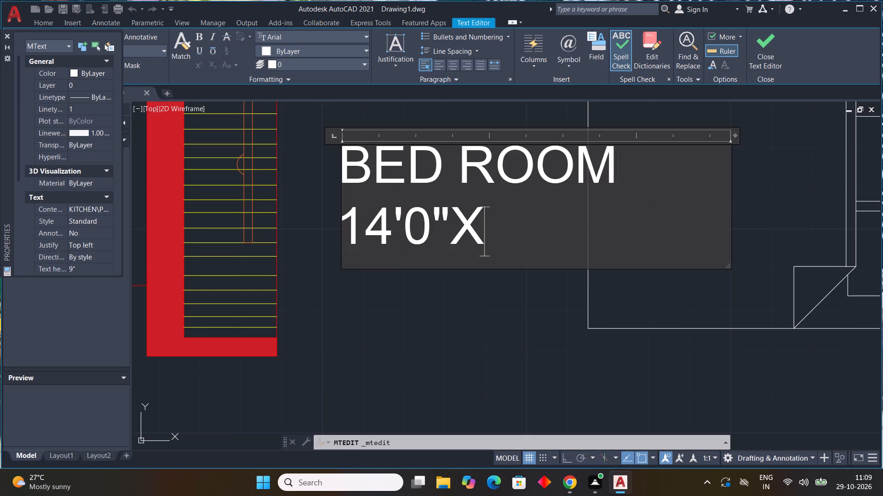
{"action": "type", "text": "10'0"}
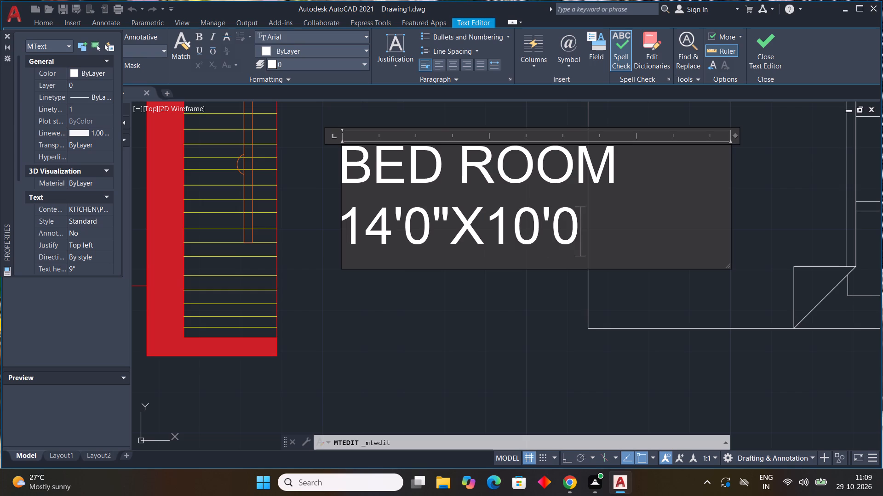
{"action": "key", "text": "BackSpace"}
{"action": "type", "text": "10\""}
{"action": "left_click", "coordinate": [522, 307]}
{"action": "scroll", "coordinate": [522, 308], "scroll_direction": "down", "scroll_amount": 2}
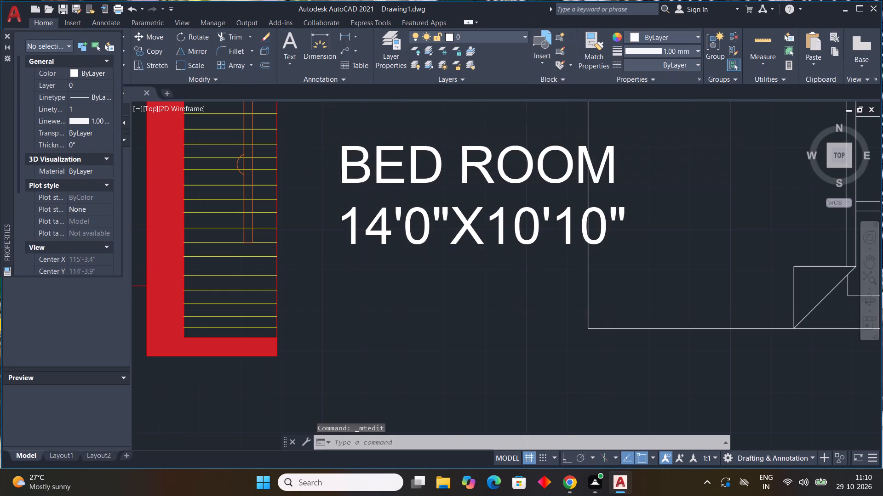
Add a multiline text "D" in the kitchen, between the counter and the door opening beside the store.
{"action": "scroll", "coordinate": [522, 308], "scroll_direction": "down", "scroll_amount": 3}
{"action": "scroll", "coordinate": [500, 276], "scroll_direction": "up", "scroll_amount": 3}
{"action": "middle_click_drag", "start_coordinate": [528, 282], "coordinate": [577, 184]}
{"action": "scroll", "coordinate": [577, 184], "scroll_direction": "down", "scroll_amount": 1}
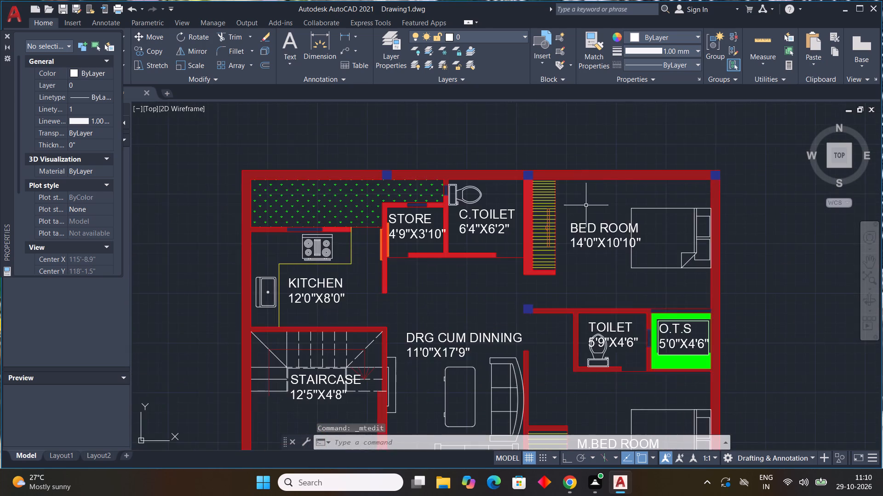
{"action": "scroll", "coordinate": [596, 231], "scroll_direction": "down", "scroll_amount": 2}
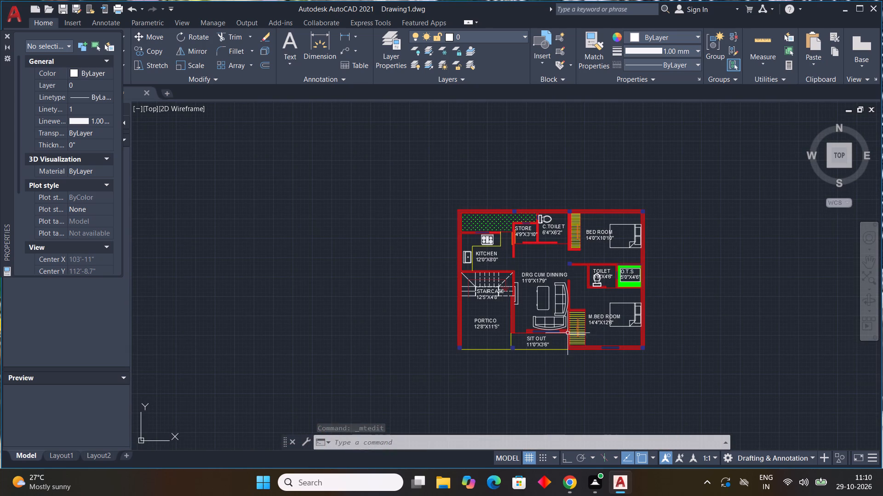
{"action": "left_click", "coordinate": [295, 45]}
{"action": "scroll", "coordinate": [331, 118], "scroll_direction": "down", "scroll_amount": 1}
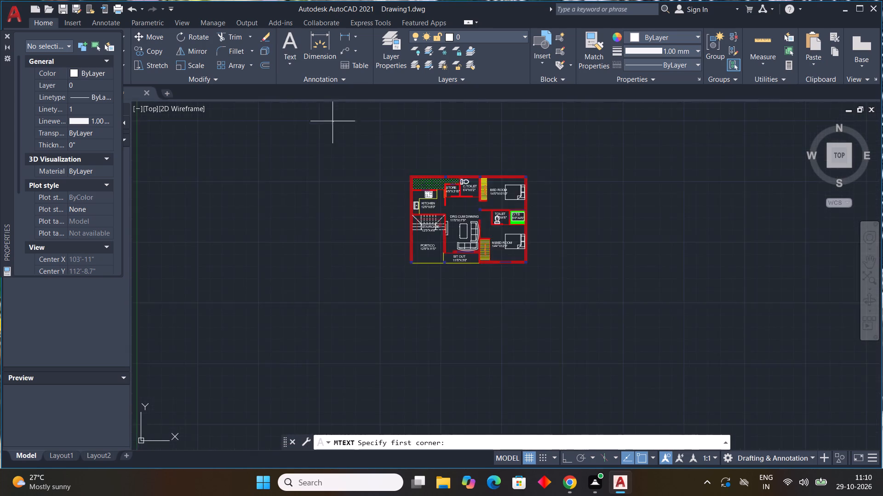
{"action": "middle_click_drag", "start_coordinate": [344, 140], "coordinate": [436, 187]}
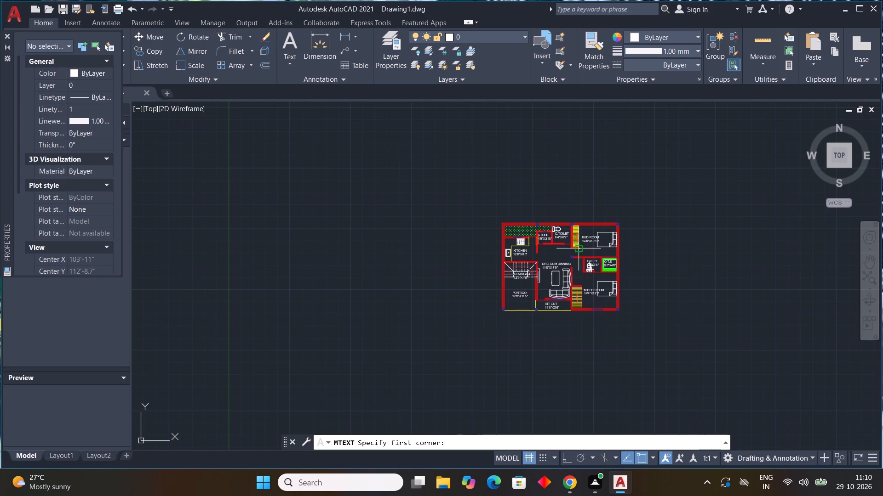
{"action": "scroll", "coordinate": [542, 235], "scroll_direction": "up", "scroll_amount": 4}
{"action": "scroll", "coordinate": [520, 277], "scroll_direction": "up", "scroll_amount": 3}
{"action": "left_click_drag", "start_coordinate": [487, 183], "coordinate": [491, 187]}
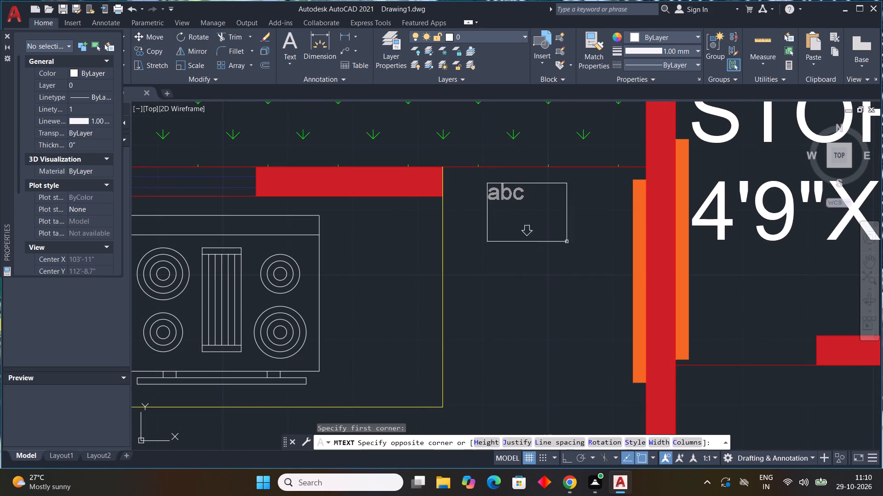
{"action": "left_click", "coordinate": [592, 249]}
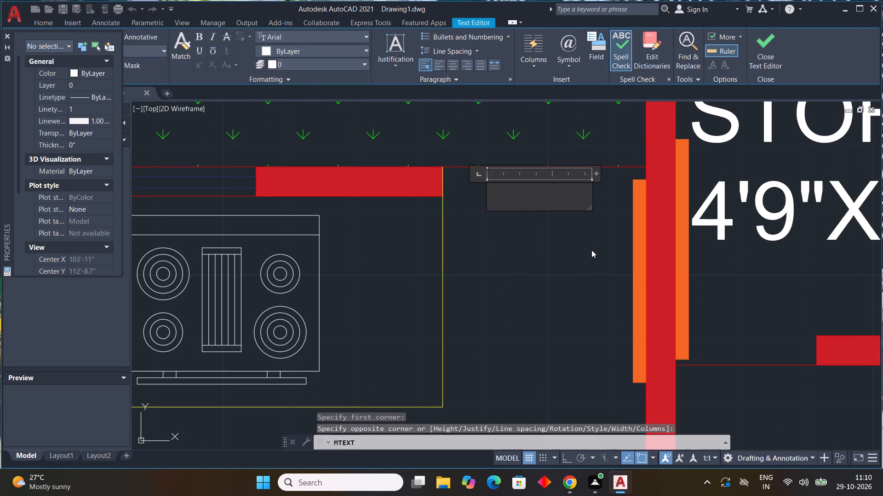
{"action": "key", "text": "d"}
{"action": "left_click", "coordinate": [527, 225]}
Set the text height of the new D label to 9".
{"action": "left_click", "coordinate": [496, 196]}
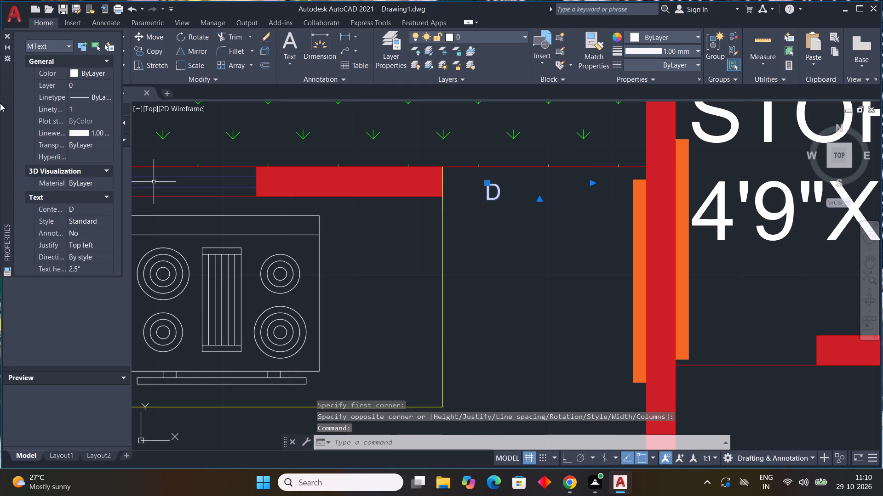
{"action": "scroll", "coordinate": [57, 101], "scroll_direction": "down", "scroll_amount": 4}
{"action": "left_click", "coordinate": [80, 106]}
{"action": "left_click_drag", "start_coordinate": [81, 106], "coordinate": [0, 100]}
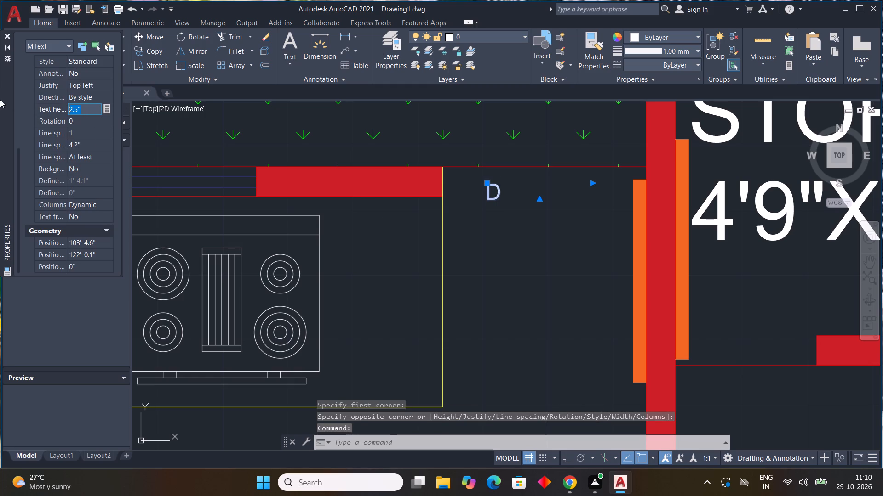
{"action": "type", "text": "9\""}
{"action": "key", "text": "Return"}
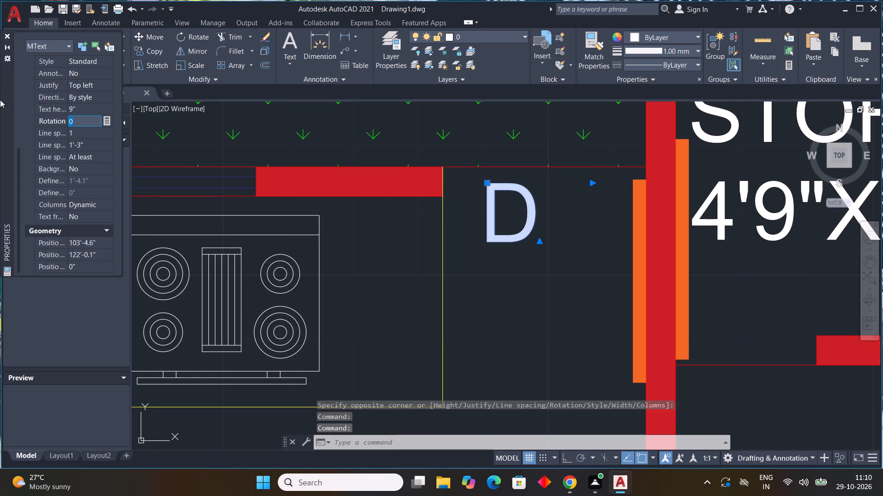
{"action": "key", "text": "Escape"}
{"action": "key", "text": "Escape"}
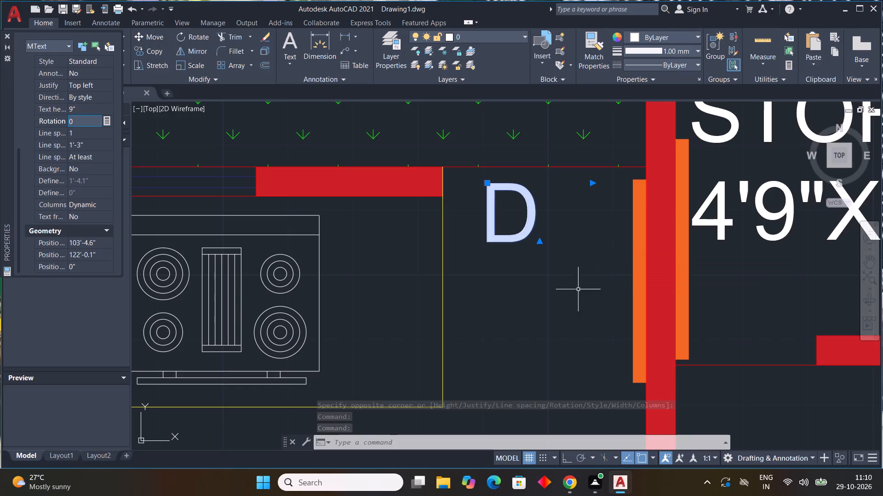
Copy the D label to the green hatched strip outside the kitchen window and to the portico below the west end of the staircase.
{"action": "key", "text": "c"}
{"action": "key", "text": "o"}
{"action": "key", "text": "space"}
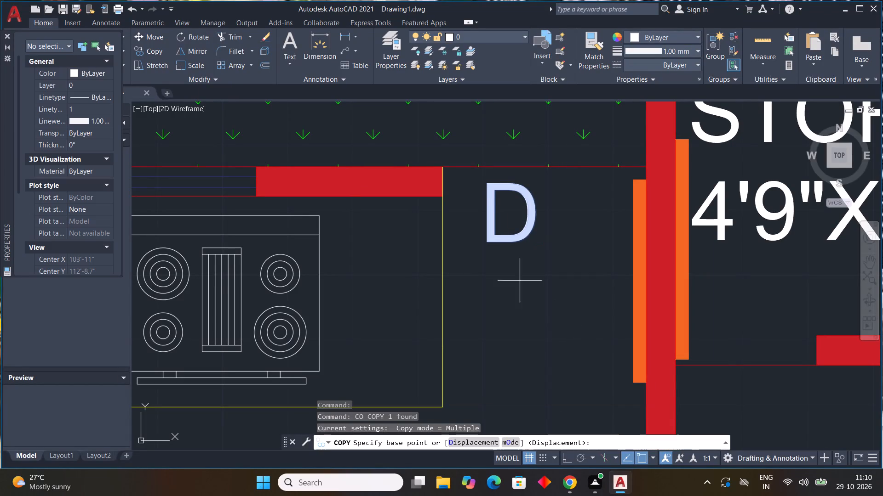
{"action": "left_click_drag", "start_coordinate": [487, 184], "coordinate": [449, 159]}
{"action": "scroll", "coordinate": [385, 122], "scroll_direction": "down", "scroll_amount": 2}
{"action": "middle_click_drag", "start_coordinate": [386, 122], "coordinate": [532, 166]}
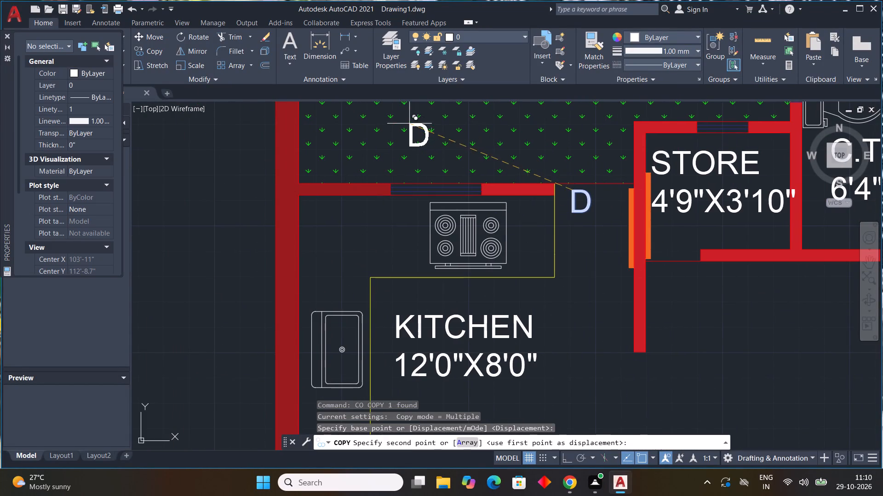
{"action": "left_click", "coordinate": [426, 154]}
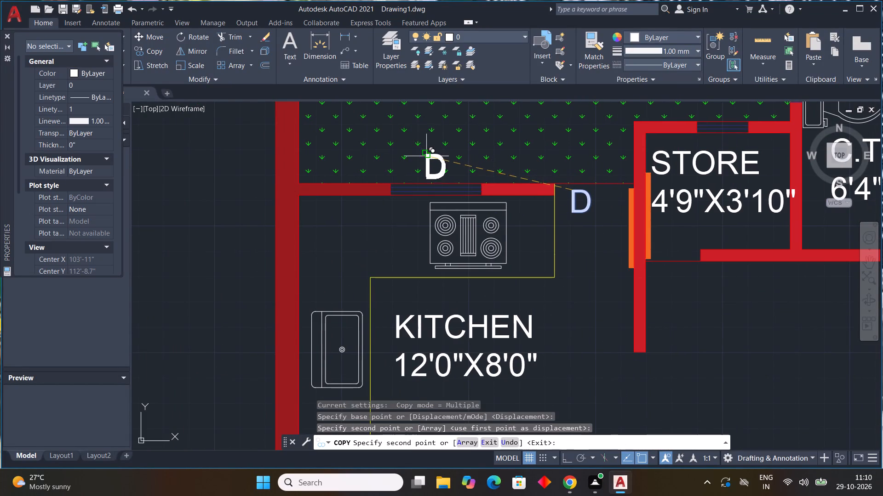
{"action": "scroll", "coordinate": [599, 236], "scroll_direction": "down", "scroll_amount": 3}
{"action": "middle_click_drag", "start_coordinate": [586, 285], "coordinate": [520, 219]}
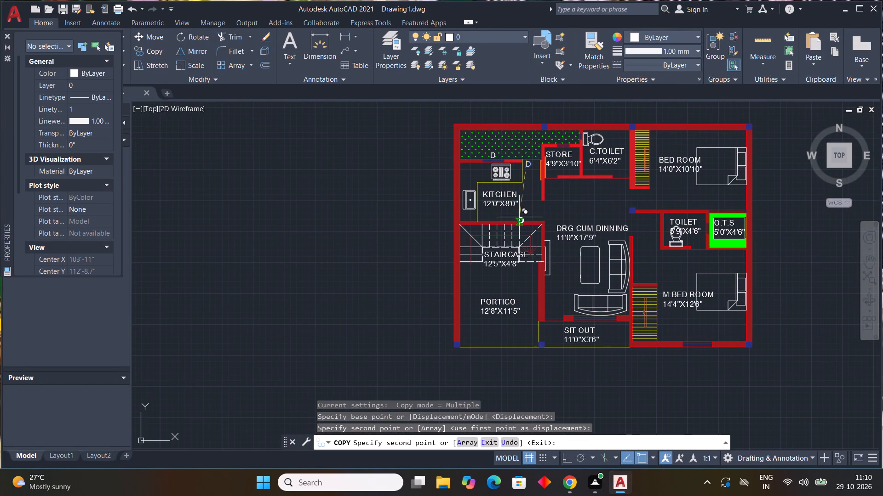
{"action": "middle_click_drag", "start_coordinate": [564, 235], "coordinate": [520, 166]}
{"action": "scroll", "coordinate": [424, 196], "scroll_direction": "up", "scroll_amount": 4}
{"action": "left_click", "coordinate": [406, 198]}
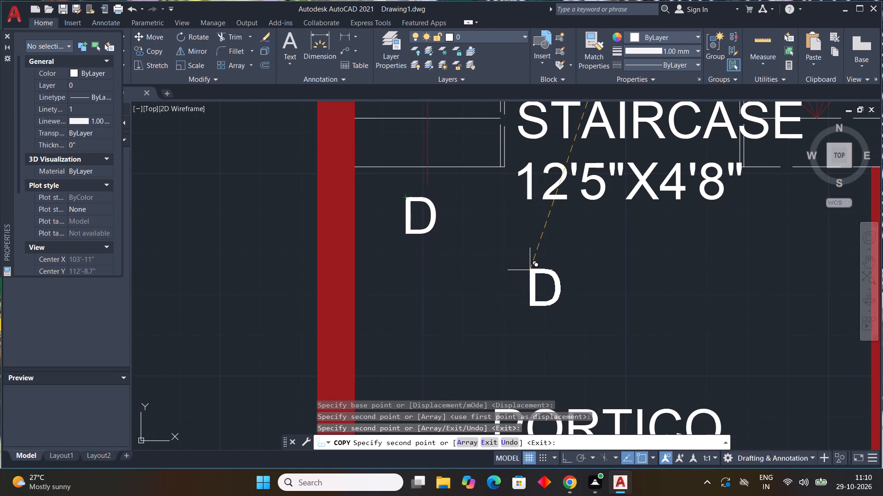
Place further D copies at the portico's open south edge, at the dining hall's entrance opening, and outside the sit-out window.
{"action": "scroll", "coordinate": [624, 282], "scroll_direction": "down", "scroll_amount": 3}
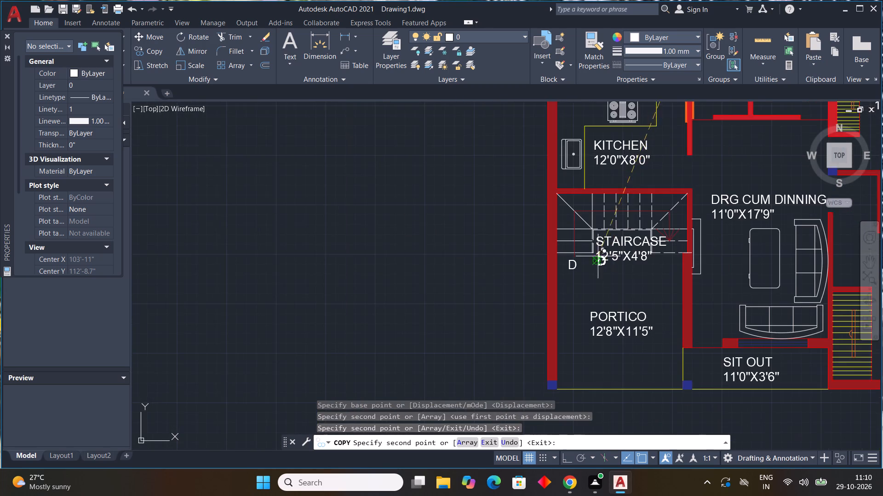
{"action": "middle_click_drag", "start_coordinate": [552, 210], "coordinate": [422, 123]}
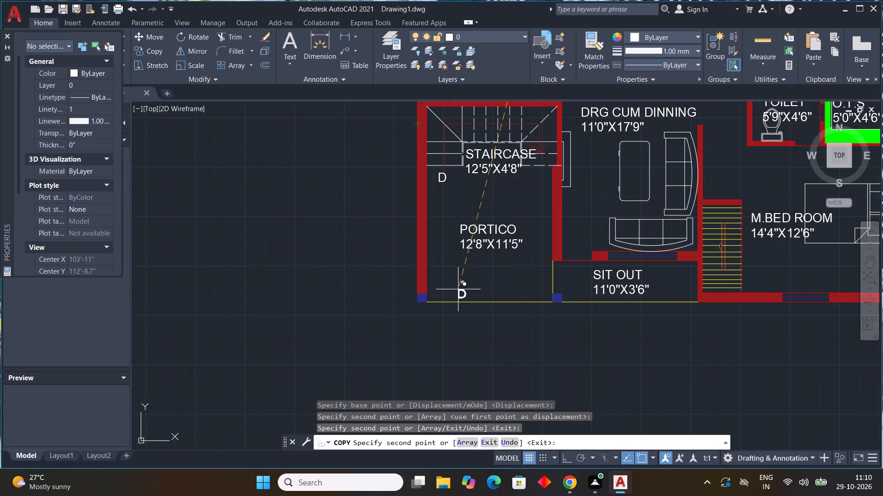
{"action": "left_click", "coordinate": [458, 289]}
{"action": "middle_click_drag", "start_coordinate": [758, 320], "coordinate": [516, 322]}
{"action": "scroll", "coordinate": [360, 249], "scroll_direction": "up", "scroll_amount": 2}
{"action": "left_click", "coordinate": [289, 257]}
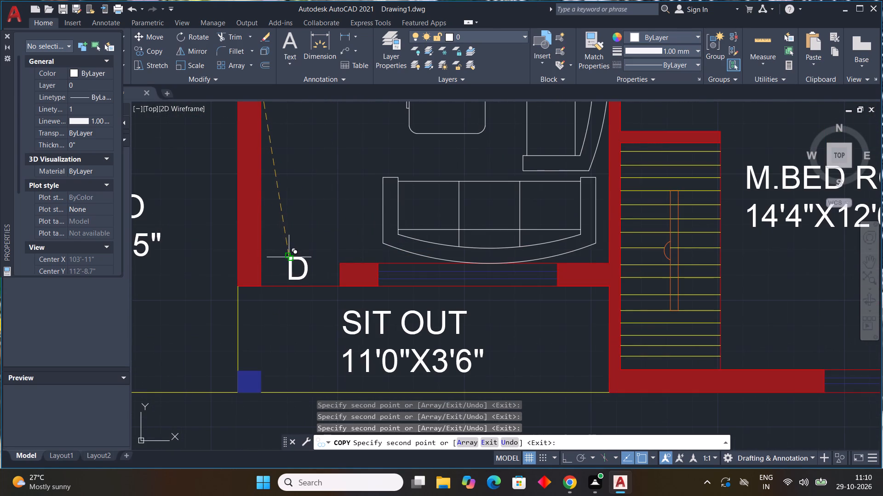
{"action": "left_click", "coordinate": [475, 293]}
Place further D copies beside the master bedroom's wardrobe and outside its south window.
{"action": "middle_click_drag", "start_coordinate": [657, 329], "coordinate": [596, 308]}
{"action": "scroll", "coordinate": [610, 312], "scroll_direction": "down", "scroll_amount": 1}
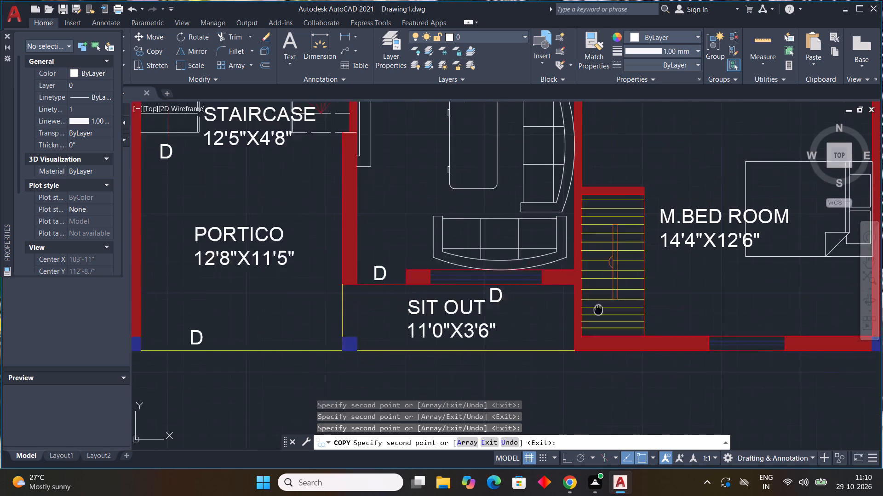
{"action": "middle_click_drag", "start_coordinate": [596, 308], "coordinate": [465, 311]}
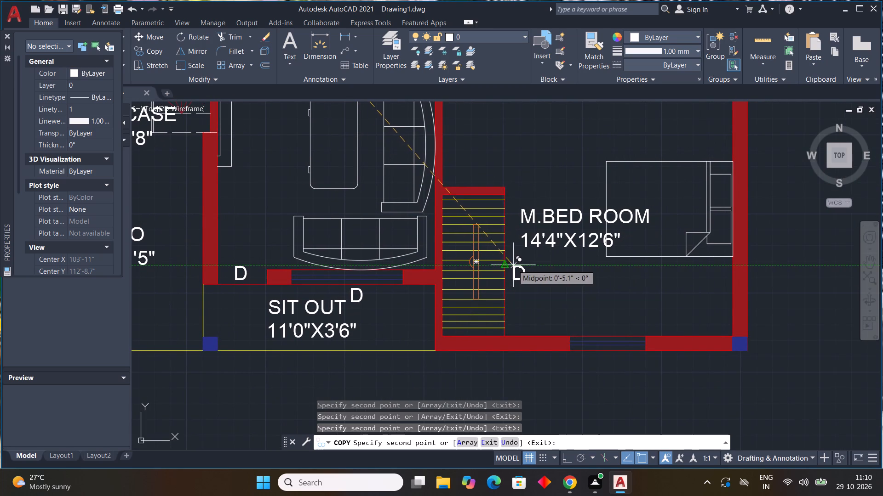
{"action": "left_click", "coordinate": [513, 265]}
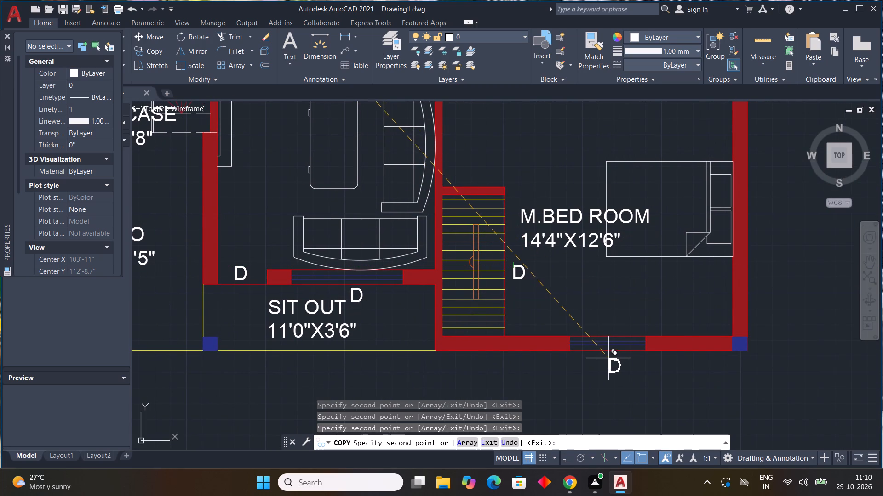
{"action": "left_click", "coordinate": [600, 358]}
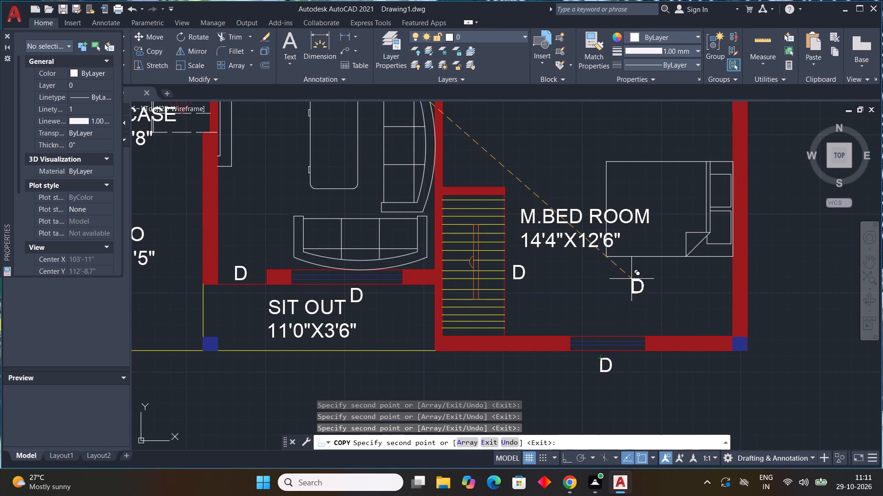
Place further D copies at the toilet's door opening and at the south edge of the O.T.S.
{"action": "middle_click_drag", "start_coordinate": [591, 266], "coordinate": [610, 364]}
{"action": "scroll", "coordinate": [595, 306], "scroll_direction": "down", "scroll_amount": 1}
{"action": "middle_click_drag", "start_coordinate": [595, 279], "coordinate": [523, 363]}
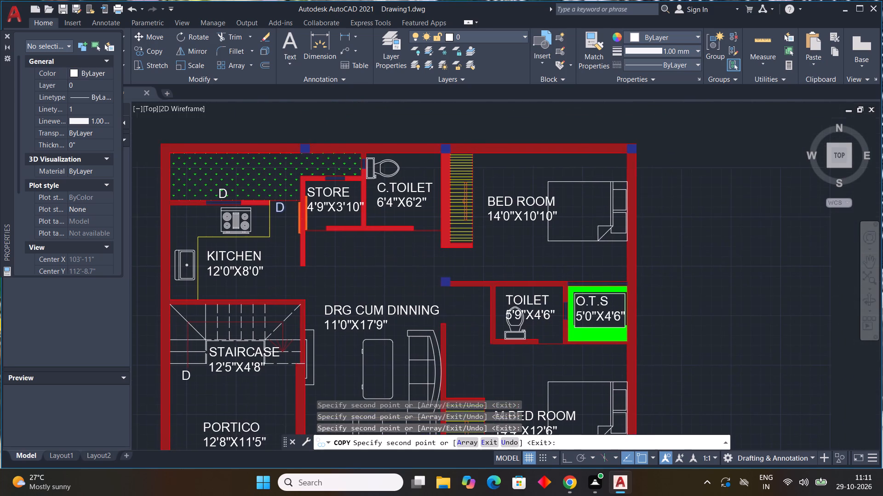
{"action": "scroll", "coordinate": [550, 340], "scroll_direction": "up", "scroll_amount": 3}
{"action": "left_click", "coordinate": [530, 321]}
{"action": "scroll", "coordinate": [665, 364], "scroll_direction": "down", "scroll_amount": 2}
{"action": "middle_click_drag", "start_coordinate": [664, 366], "coordinate": [653, 371]}
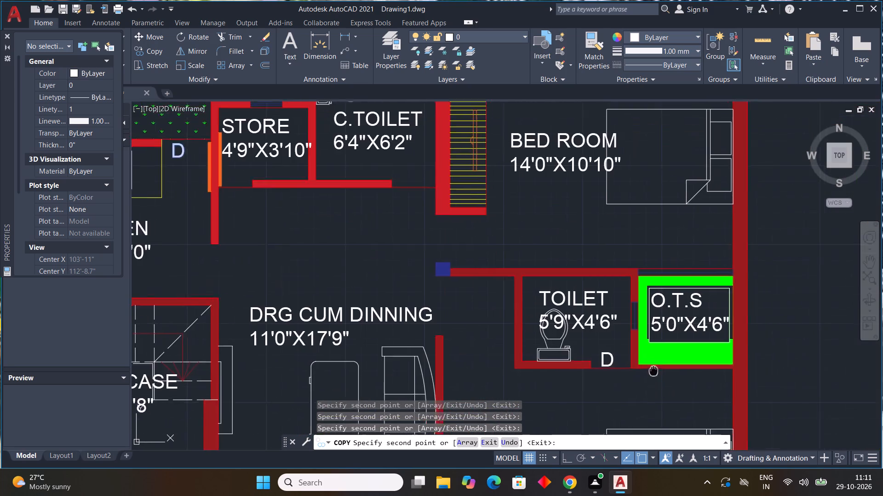
{"action": "middle_click_drag", "start_coordinate": [653, 371], "coordinate": [554, 320]}
{"action": "middle_click", "coordinate": [554, 320]}
{"action": "scroll", "coordinate": [584, 305], "scroll_direction": "up", "scroll_amount": 2}
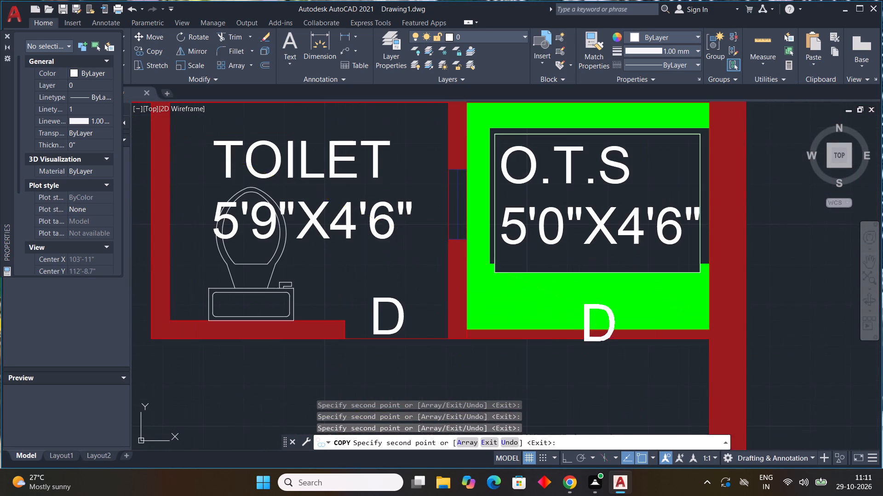
{"action": "left_click", "coordinate": [584, 292]}
Place further D copies at the north edge of the O.T.S and inside the toilet beside its east window.
{"action": "middle_click_drag", "start_coordinate": [668, 293], "coordinate": [579, 362]}
{"action": "scroll", "coordinate": [652, 311], "scroll_direction": "down", "scroll_amount": 1}
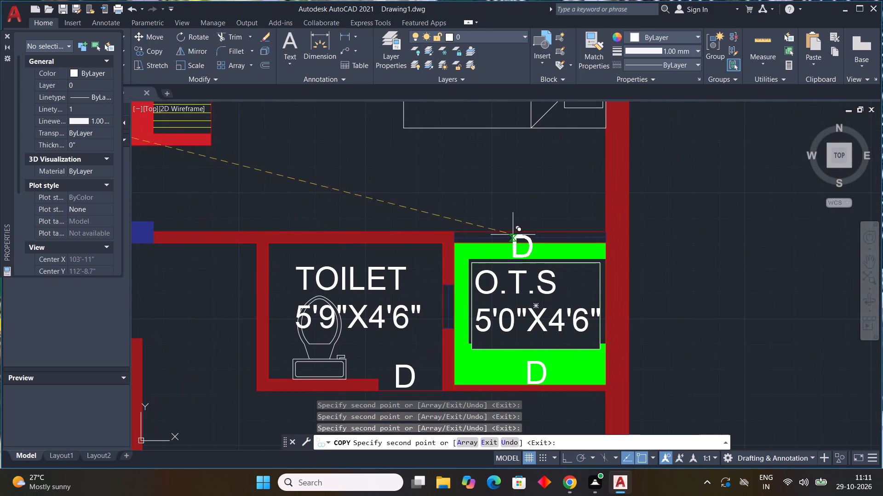
{"action": "scroll", "coordinate": [510, 230], "scroll_direction": "up", "scroll_amount": 2}
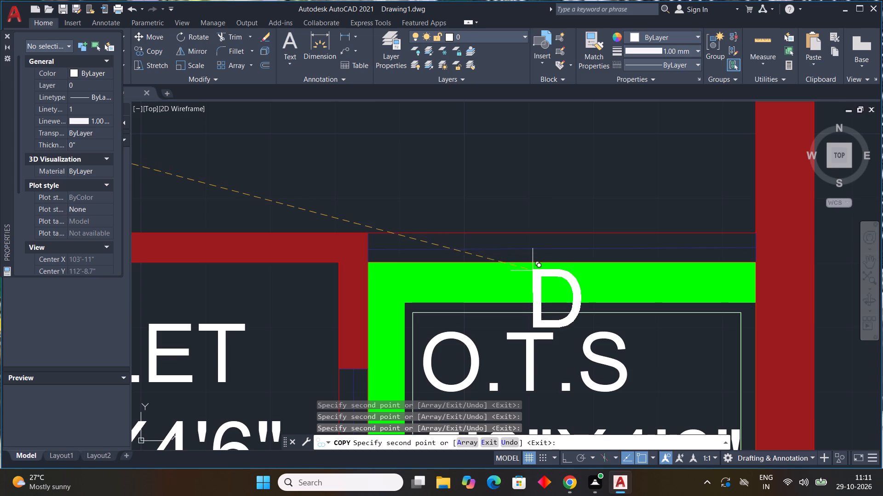
{"action": "left_click", "coordinate": [540, 267]}
{"action": "middle_click_drag", "start_coordinate": [303, 277], "coordinate": [502, 220]}
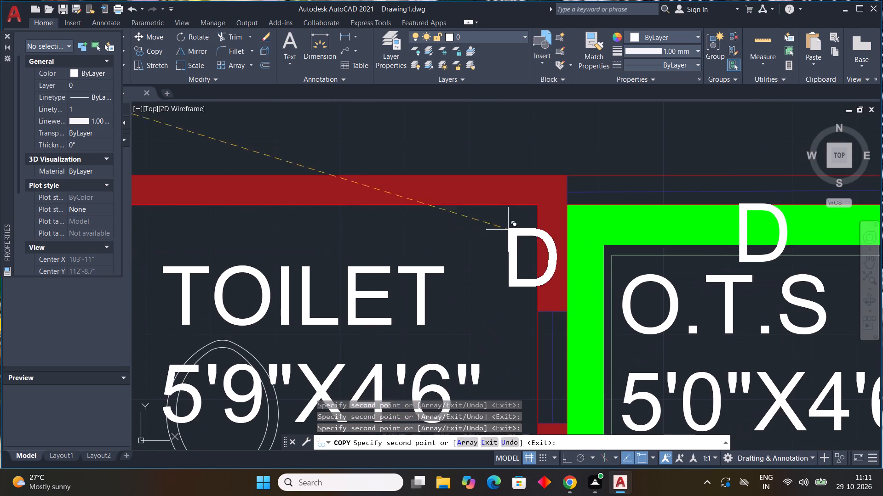
{"action": "scroll", "coordinate": [526, 329], "scroll_direction": "down", "scroll_amount": 1}
{"action": "middle_click_drag", "start_coordinate": [528, 325], "coordinate": [468, 252]}
{"action": "scroll", "coordinate": [451, 265], "scroll_direction": "up", "scroll_amount": 2}
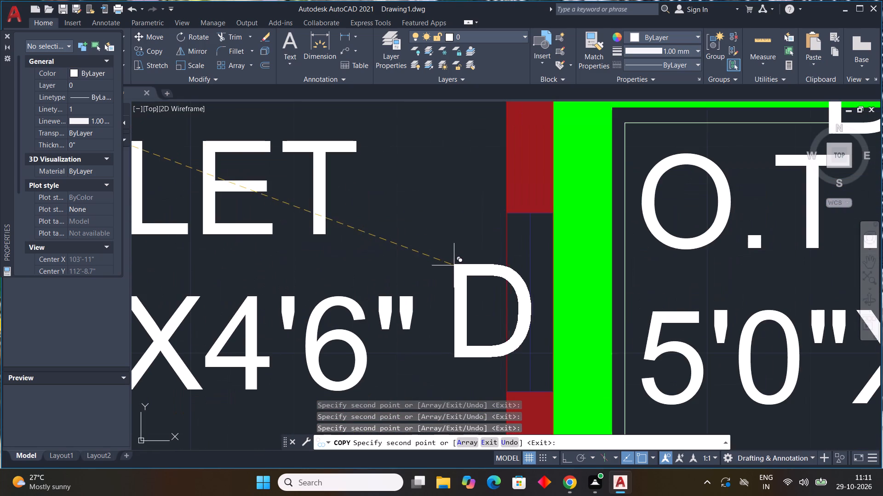
{"action": "left_click", "coordinate": [427, 252]}
Place further D copies at the bed room's entrance opening above the blue column and at the C.TOILET door.
{"action": "scroll", "coordinate": [502, 291], "scroll_direction": "down", "scroll_amount": 5}
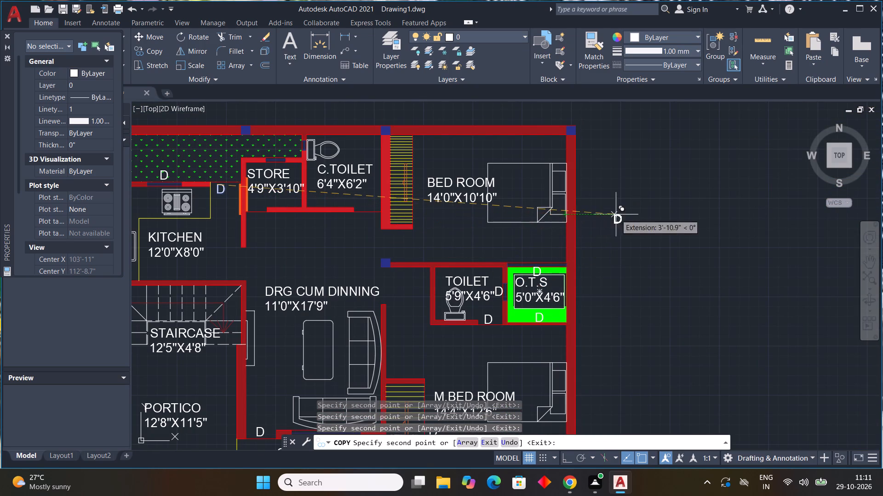
{"action": "middle_click_drag", "start_coordinate": [627, 218], "coordinate": [621, 247]}
{"action": "scroll", "coordinate": [387, 276], "scroll_direction": "up", "scroll_amount": 3}
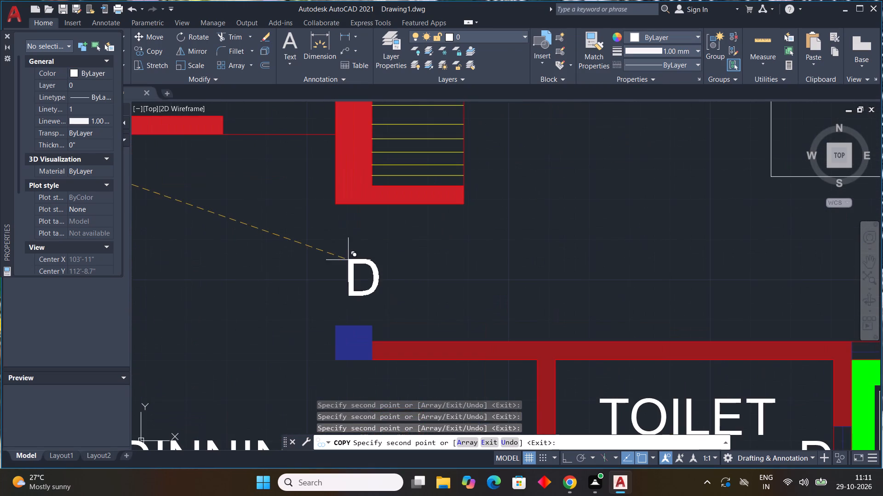
{"action": "left_click", "coordinate": [342, 254]}
{"action": "scroll", "coordinate": [427, 254], "scroll_direction": "down", "scroll_amount": 4}
{"action": "scroll", "coordinate": [409, 223], "scroll_direction": "up", "scroll_amount": 3}
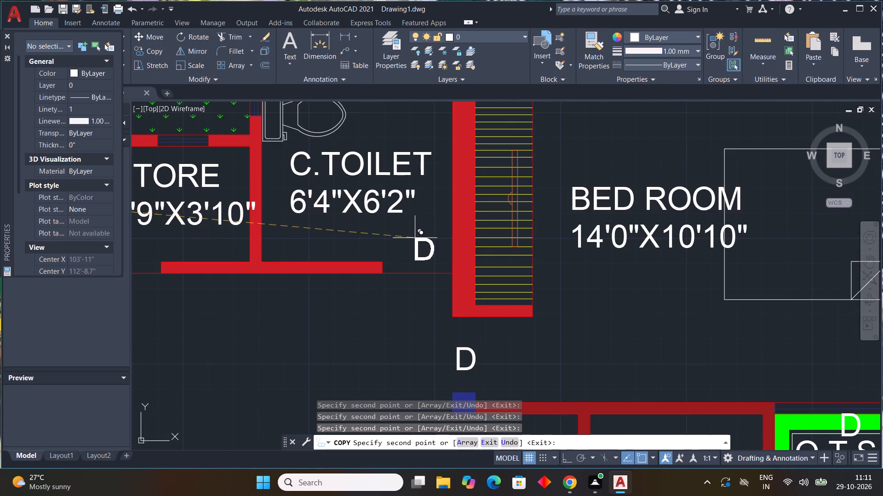
{"action": "left_click", "coordinate": [408, 242]}
Place further D copies at the store's door opening and beside the bed room's wardrobe.
{"action": "scroll", "coordinate": [428, 246], "scroll_direction": "down", "scroll_amount": 3}
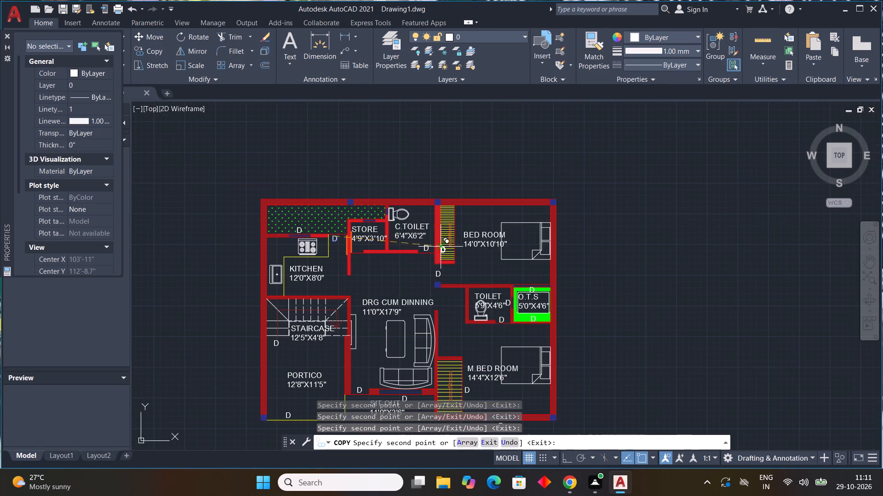
{"action": "scroll", "coordinate": [353, 245], "scroll_direction": "up", "scroll_amount": 5}
{"action": "left_click", "coordinate": [313, 261]}
{"action": "scroll", "coordinate": [429, 254], "scroll_direction": "down", "scroll_amount": 3}
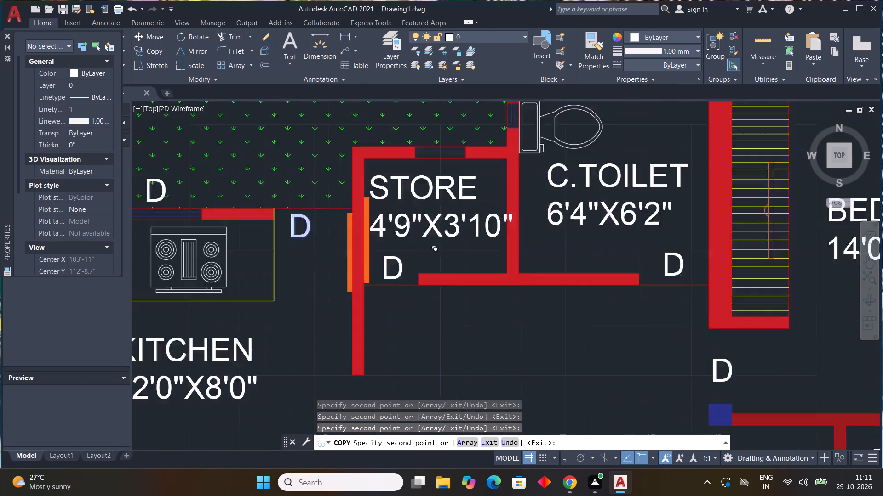
{"action": "scroll", "coordinate": [429, 253], "scroll_direction": "down", "scroll_amount": 2}
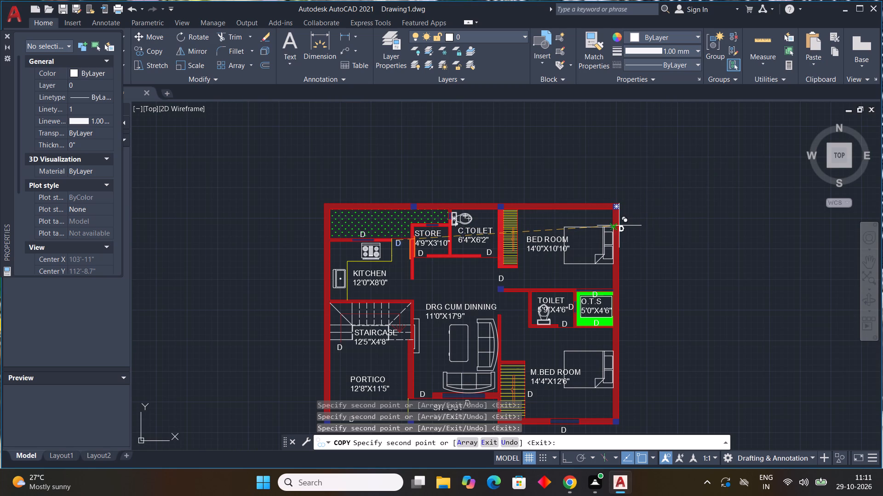
{"action": "scroll", "coordinate": [511, 235], "scroll_direction": "up", "scroll_amount": 3}
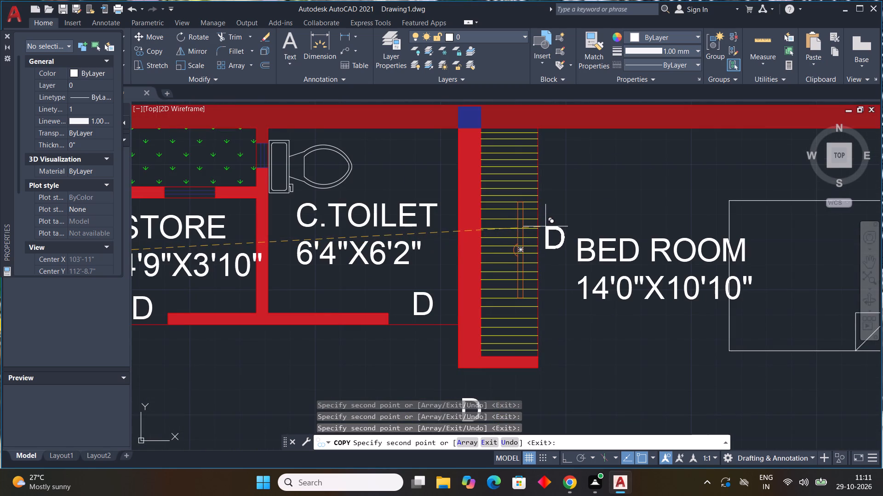
{"action": "left_click", "coordinate": [545, 225]}
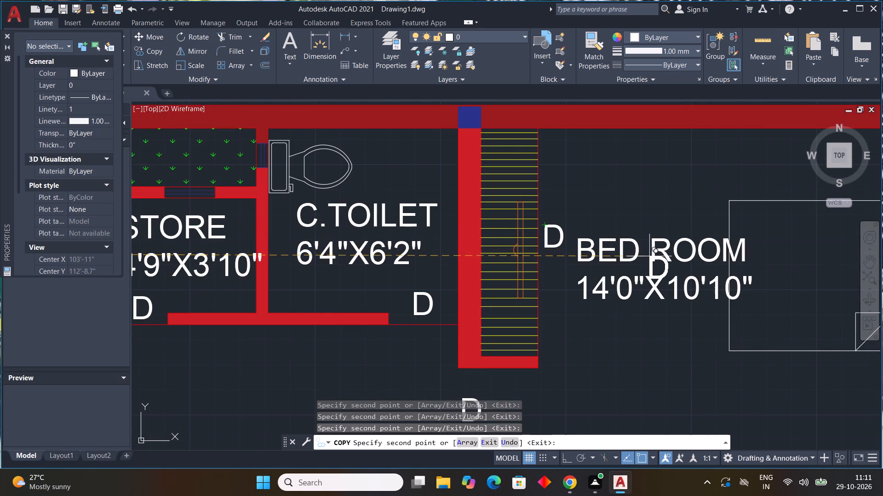
Place the last D copies at the opening just south of the blue column and at the kitchen's entrance, and end the copying.
{"action": "scroll", "coordinate": [634, 250], "scroll_direction": "down", "scroll_amount": 2}
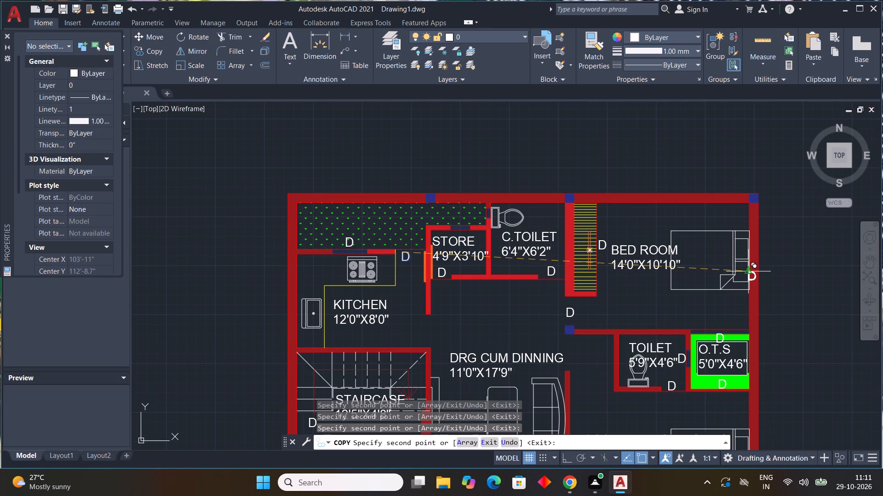
{"action": "scroll", "coordinate": [574, 354], "scroll_direction": "up", "scroll_amount": 2}
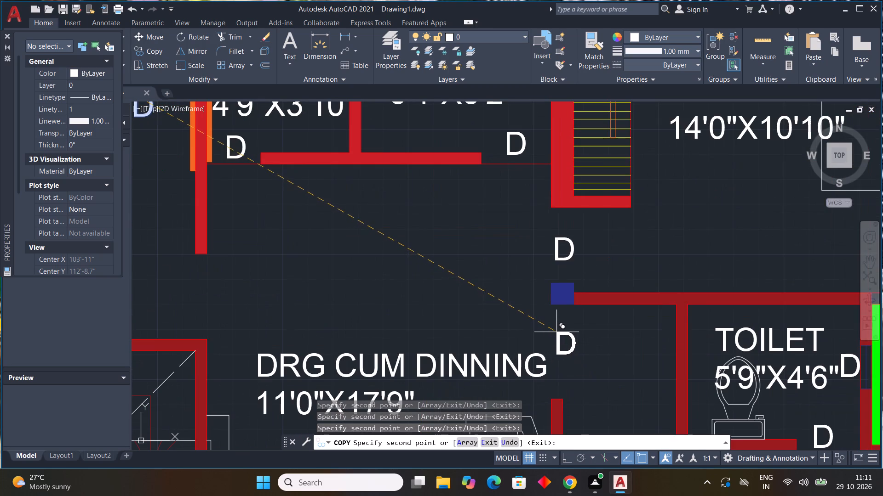
{"action": "left_click", "coordinate": [556, 332]}
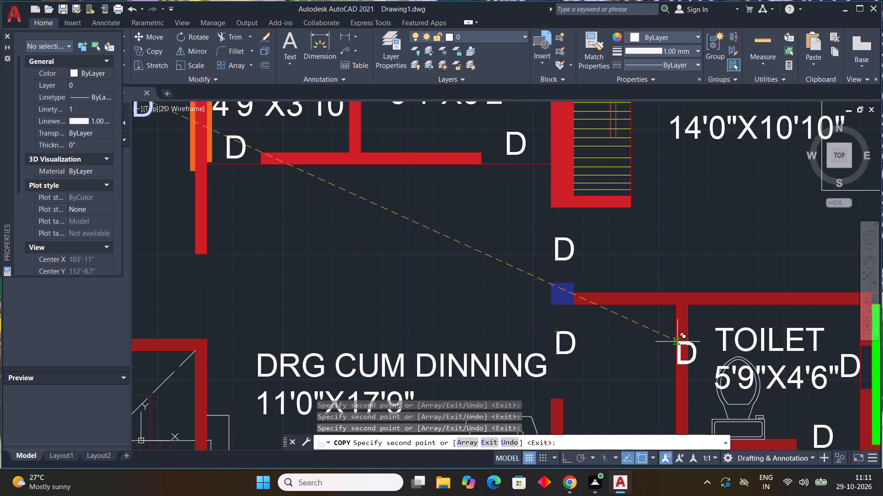
{"action": "scroll", "coordinate": [631, 310], "scroll_direction": "down", "scroll_amount": 2}
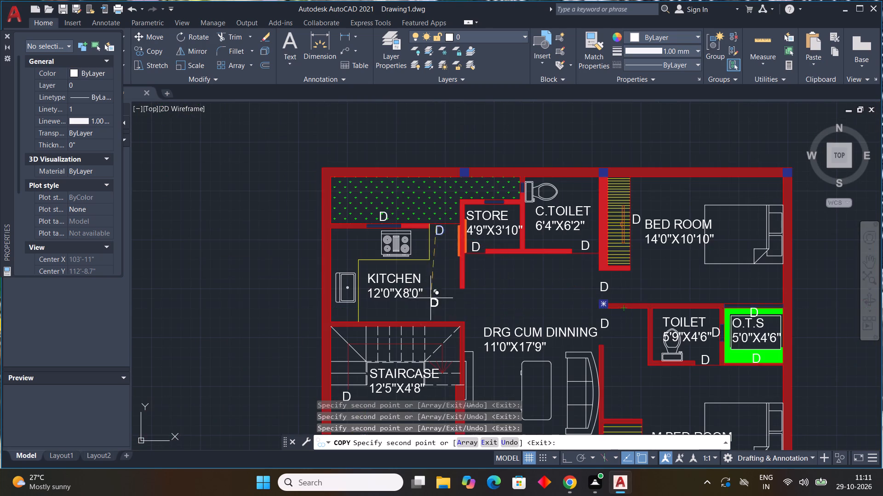
{"action": "scroll", "coordinate": [437, 298], "scroll_direction": "up", "scroll_amount": 4}
{"action": "scroll", "coordinate": [550, 311], "scroll_direction": "down", "scroll_amount": 2}
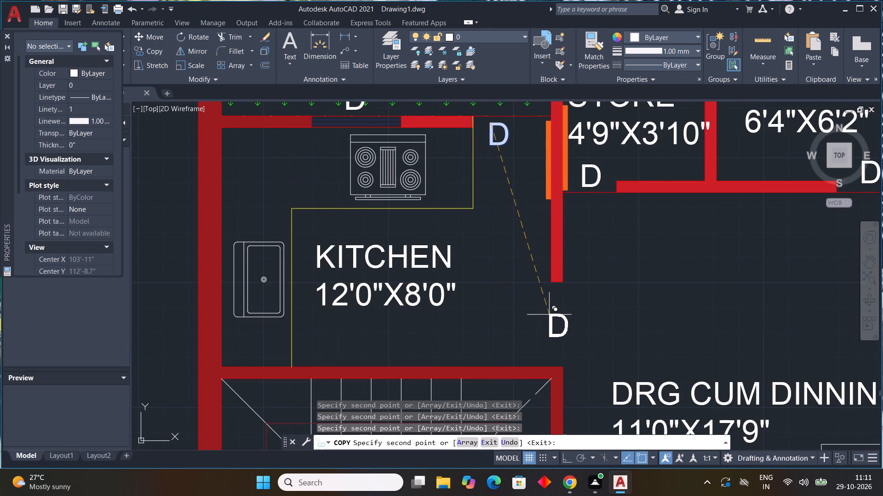
{"action": "left_click", "coordinate": [549, 315]}
{"action": "scroll", "coordinate": [608, 310], "scroll_direction": "down", "scroll_amount": 3}
{"action": "key", "text": "Escape"}
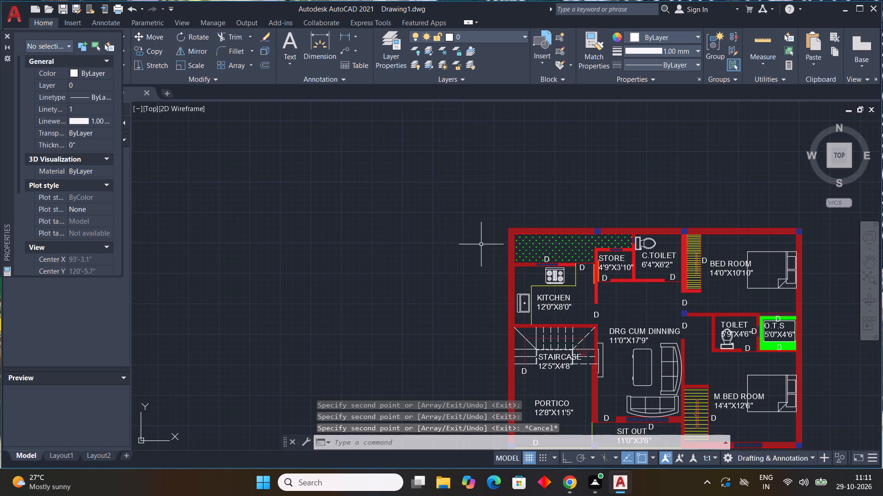
Copy the kitchen entrance's D label to the green hatched strip outside the store window and the C.TOILET window.
{"action": "scroll", "coordinate": [534, 260], "scroll_direction": "up", "scroll_amount": 3}
{"action": "scroll", "coordinate": [586, 253], "scroll_direction": "down", "scroll_amount": 2}
{"action": "middle_click_drag", "start_coordinate": [606, 258], "coordinate": [574, 248]}
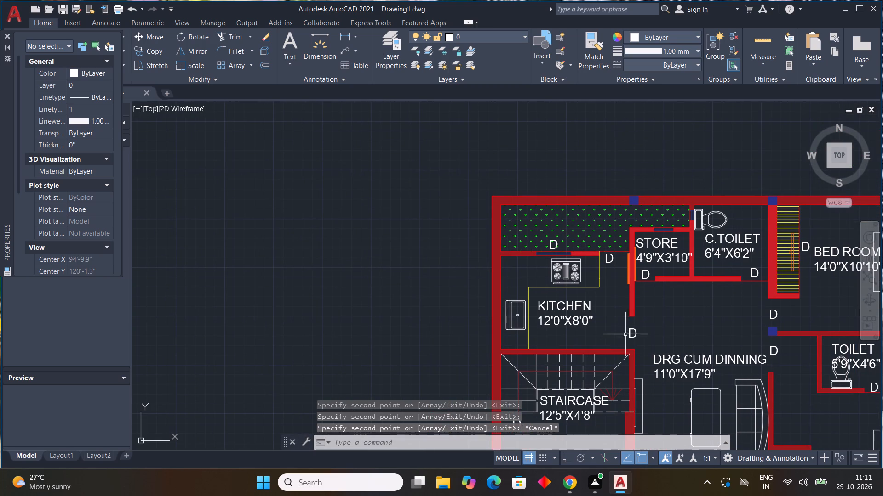
{"action": "left_click", "coordinate": [635, 334]}
{"action": "key", "text": "c"}
{"action": "key", "text": "o"}
{"action": "key", "text": "space"}
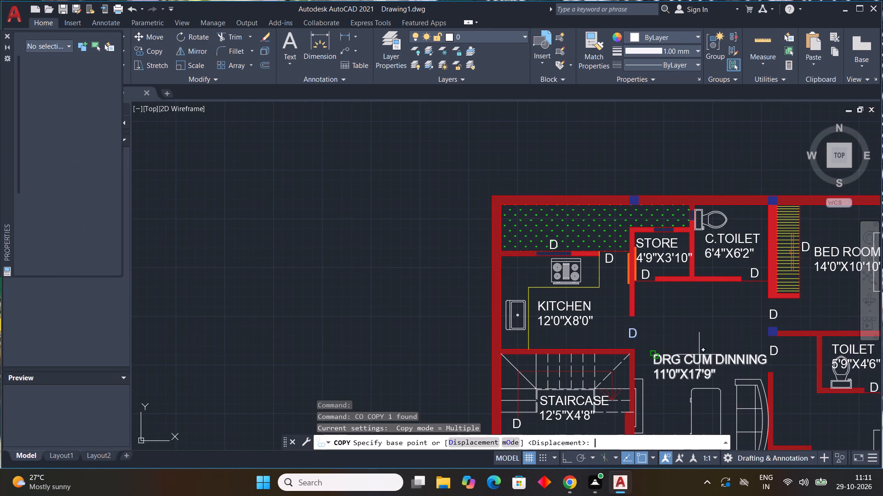
{"action": "left_click", "coordinate": [627, 337]}
{"action": "scroll", "coordinate": [686, 179], "scroll_direction": "up", "scroll_amount": 2}
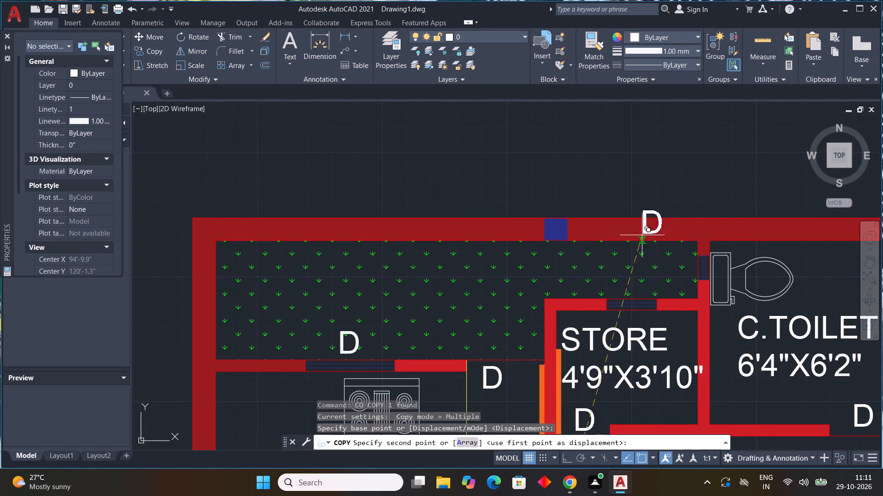
{"action": "left_click", "coordinate": [619, 293]}
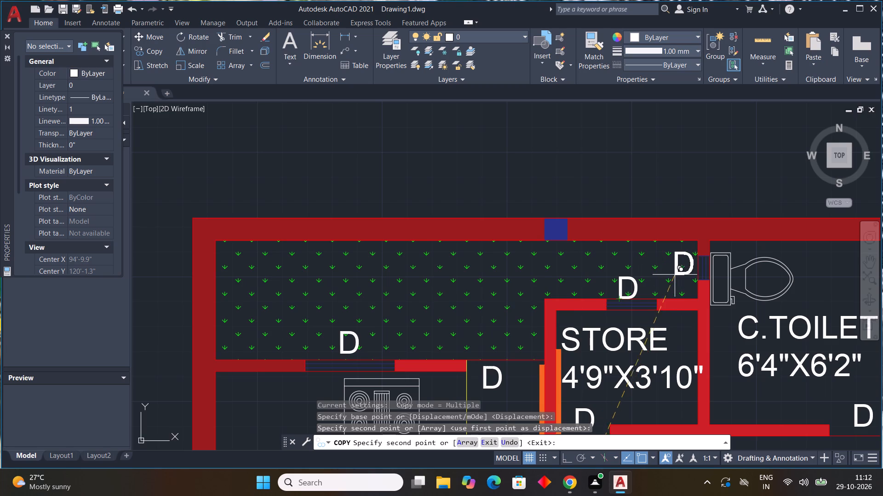
{"action": "left_click", "coordinate": [676, 278]}
{"action": "key", "text": "Escape"}
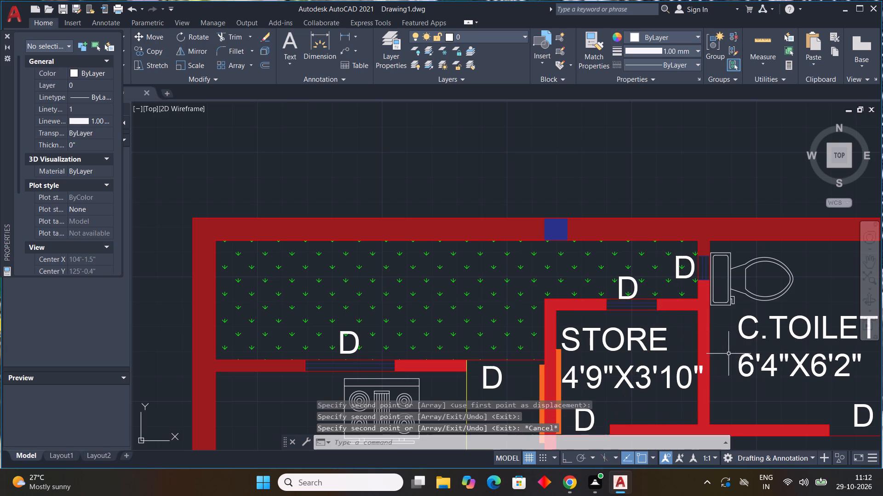
Change the D label outside the kitchen window to W2.
{"action": "scroll", "coordinate": [691, 345], "scroll_direction": "down", "scroll_amount": 3}
{"action": "middle_click_drag", "start_coordinate": [686, 358], "coordinate": [631, 242]}
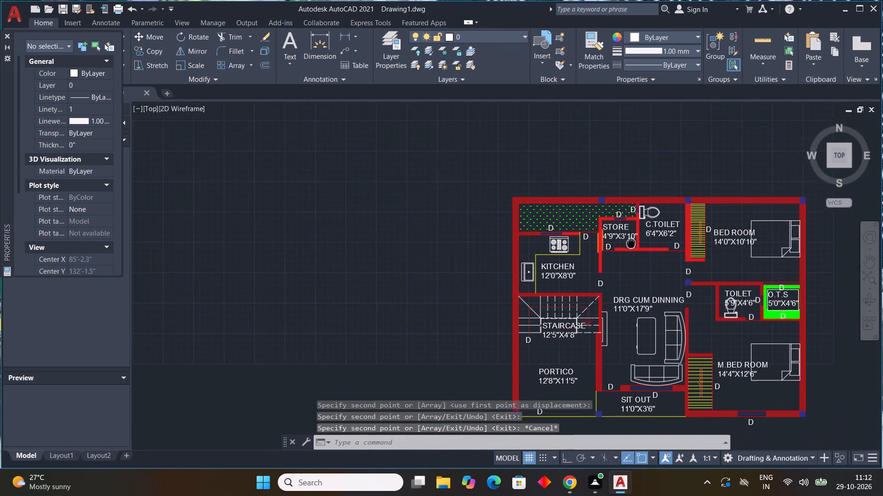
{"action": "middle_click_drag", "start_coordinate": [631, 242], "coordinate": [601, 261]}
{"action": "scroll", "coordinate": [537, 248], "scroll_direction": "up", "scroll_amount": 2}
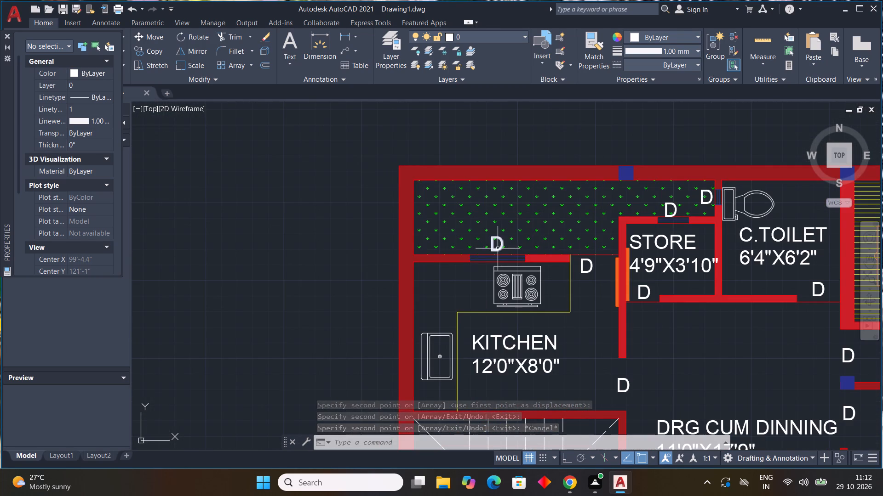
{"action": "double_click", "coordinate": [498, 249]}
{"action": "key", "text": "BackSpace"}
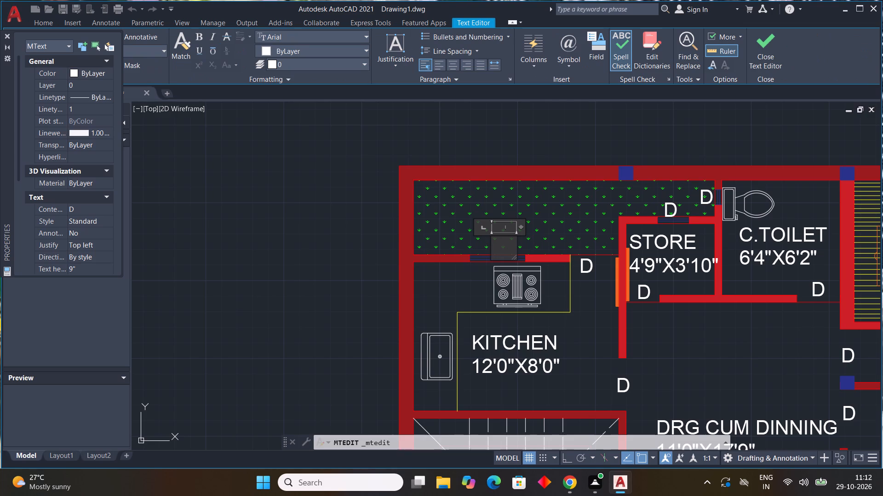
{"action": "key", "text": "w"}
{"action": "key", "text": "2"}
{"action": "key", "text": "Escape"}
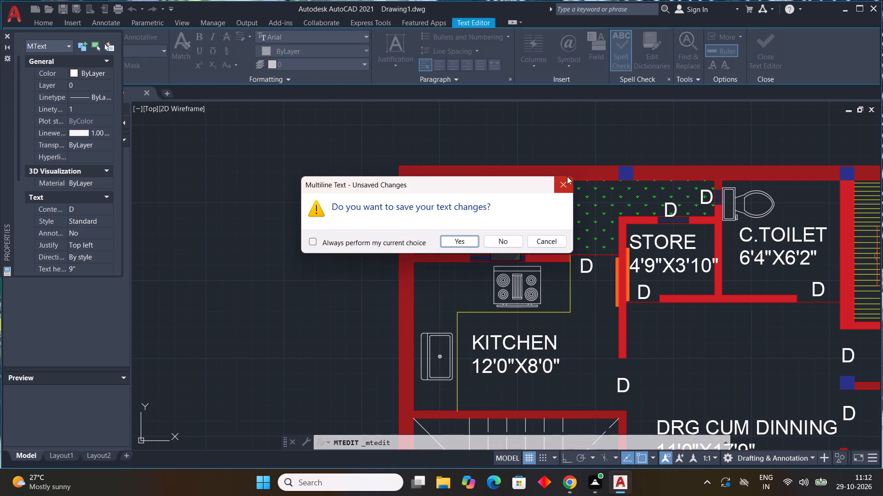
{"action": "left_click", "coordinate": [565, 180]}
{"action": "left_click", "coordinate": [316, 267]}
Copy the kitchen's name and size label into the green hatched strip above the W2 label.
{"action": "left_click", "coordinate": [535, 368]}
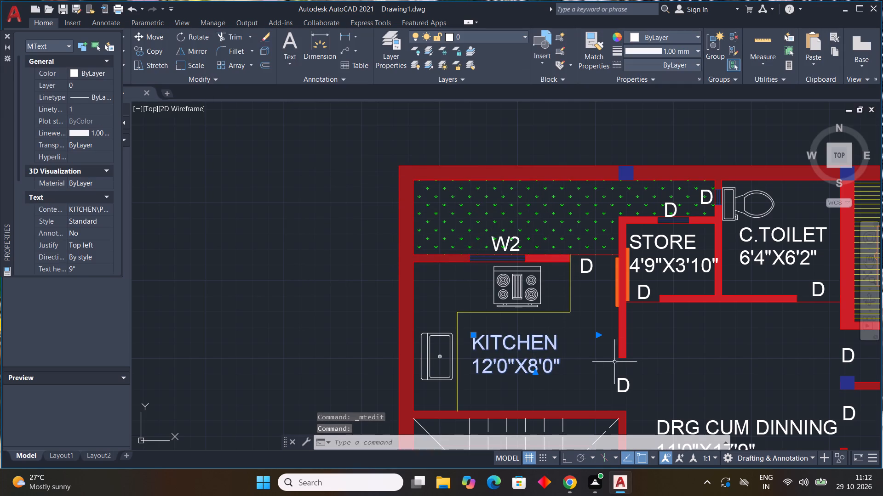
{"action": "type", "text": "CO"}
{"action": "key", "text": "space"}
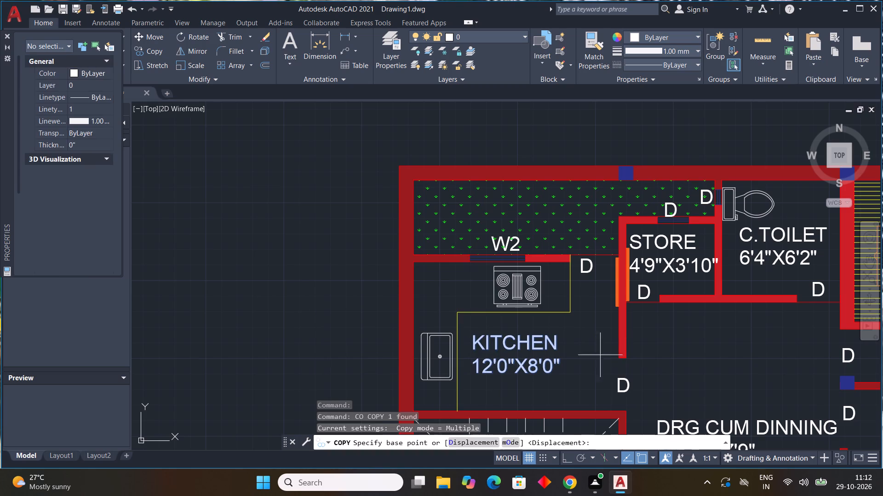
{"action": "left_click", "coordinate": [528, 365]}
{"action": "scroll", "coordinate": [531, 210], "scroll_direction": "up", "scroll_amount": 2}
{"action": "left_click", "coordinate": [529, 231]}
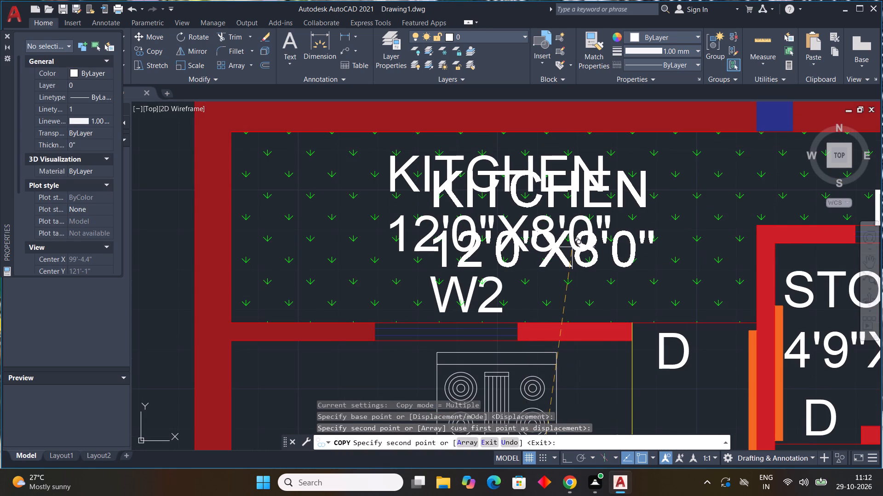
{"action": "key", "text": "Escape"}
Rewrite the copied kitchen label in the green hatched strip as KITCHEN GARDEN with 11'0"X4'0" beneath, widening its text box to fit.
{"action": "double_click", "coordinate": [585, 244]}
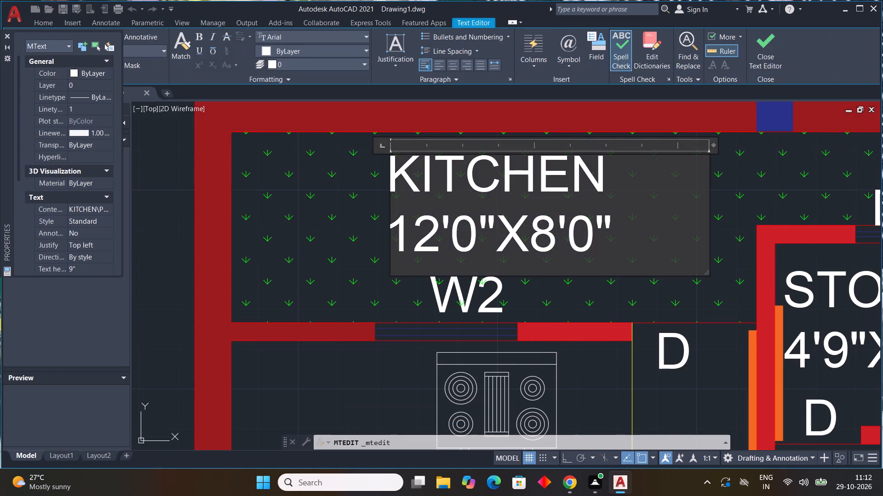
{"action": "left_click", "coordinate": [630, 236]}
{"action": "key", "text": "BackSpace"}
{"action": "key", "text": "BackSpace"}
{"action": "key", "text": "BackSpace"}
{"action": "key", "text": "BackSpace"}
{"action": "key", "text": "BackSpace"}
{"action": "key", "text": "BackSpace"}
{"action": "key", "text": "BackSpace"}
{"action": "key", "text": "BackSpace"}
{"action": "key", "text": "BackSpace"}
{"action": "key", "text": "BackSpace"}
{"action": "key", "text": "BackSpace"}
{"action": "key", "text": "BackSpace"}
{"action": "key", "text": "BackSpace"}
{"action": "key", "text": "BackSpace"}
{"action": "key", "text": "BackSpace"}
{"action": "key", "text": "BackSpace"}
{"action": "key", "text": "BackSpace"}
{"action": "key", "text": "BackSpace"}
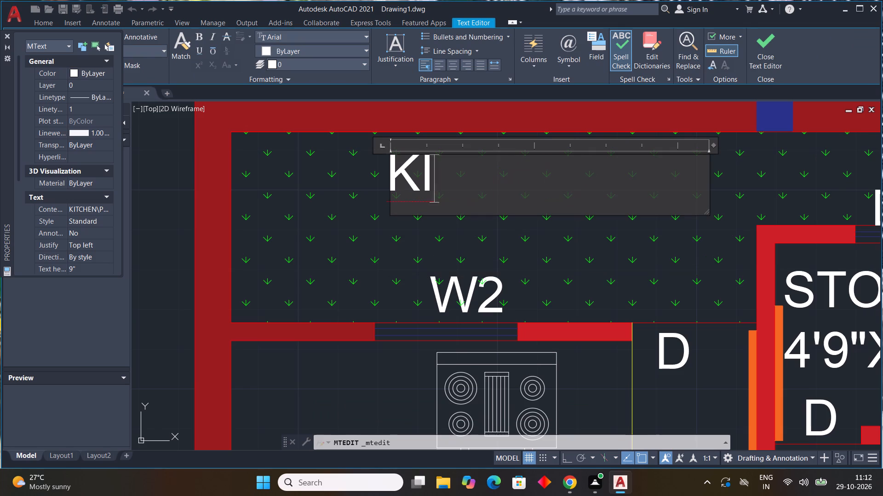
{"action": "left_click_drag", "start_coordinate": [716, 148], "coordinate": [787, 146]}
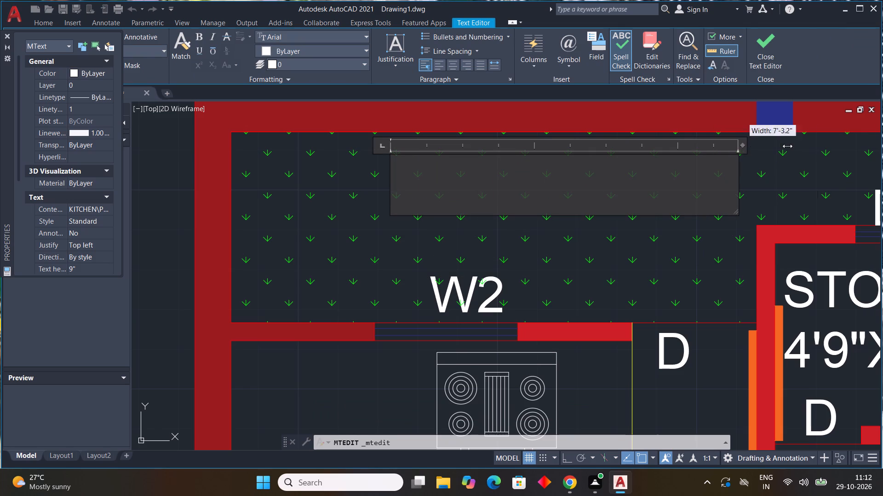
{"action": "left_click_drag", "start_coordinate": [787, 146], "coordinate": [882, 139]}
{"action": "type", "text": "KITCHEN"}
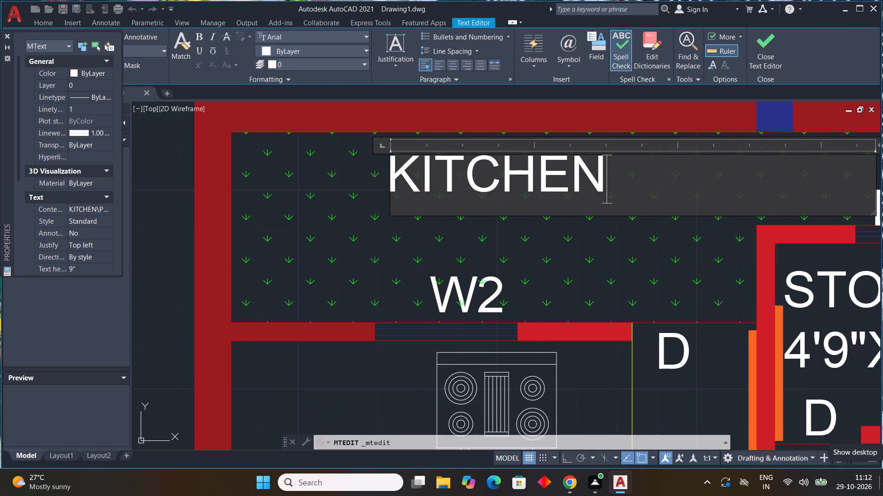
{"action": "key", "text": "space"}
{"action": "type", "text": "GARDEN"}
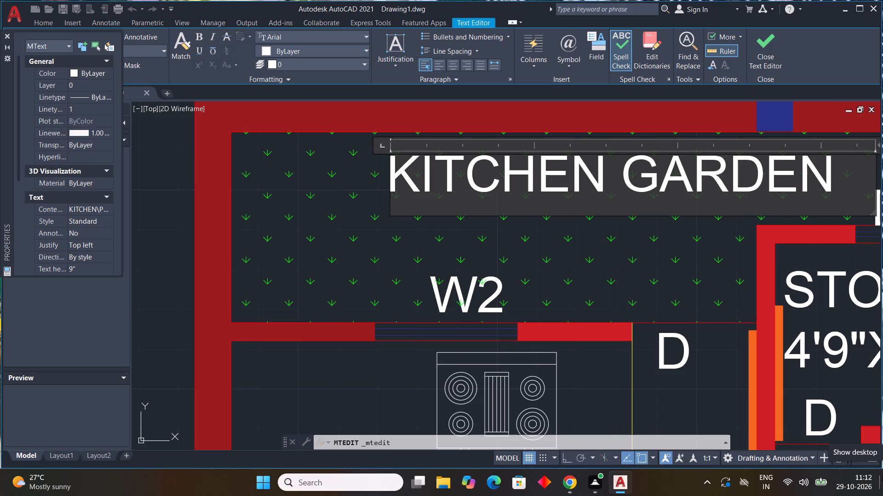
{"action": "key", "text": "Return"}
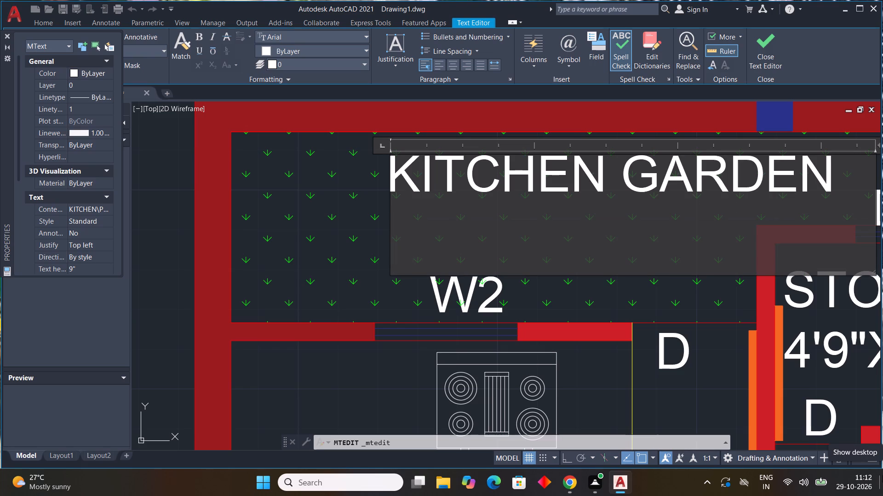
{"action": "type", "text": "11"}
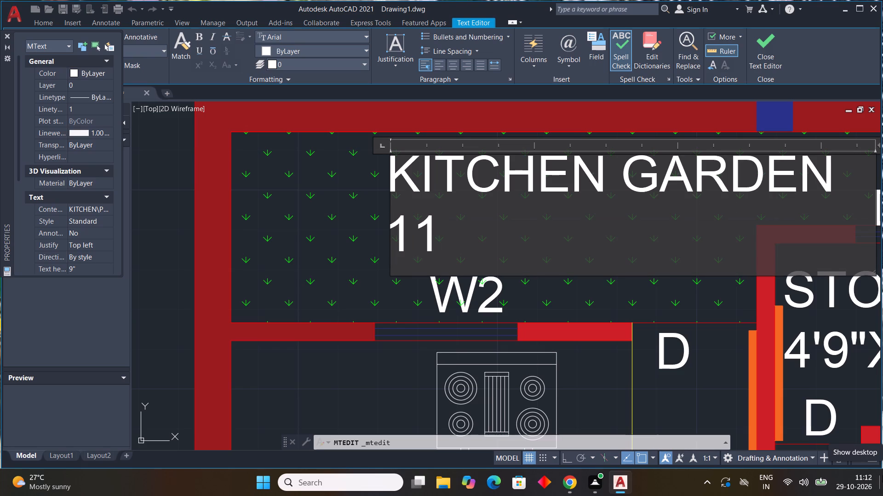
{"action": "type", "text": "'0\"X"}
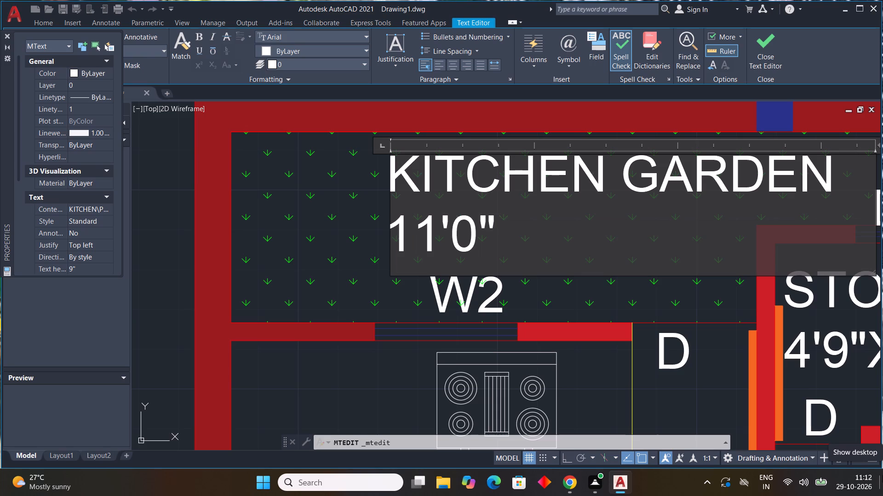
{"action": "type", "text": "4'0\""}
{"action": "left_click", "coordinate": [343, 362]}
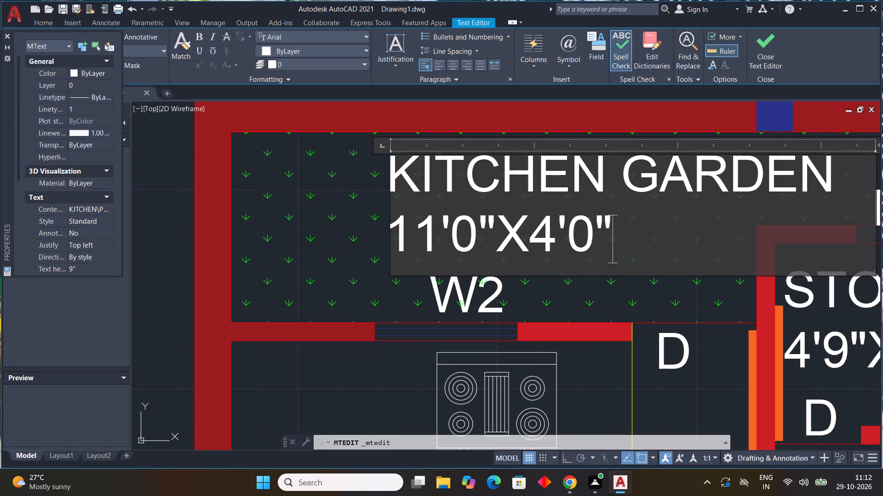
Change the D labels outside the STORE window and the C.TOILET window to V.
{"action": "scroll", "coordinate": [389, 360], "scroll_direction": "down", "scroll_amount": 4}
{"action": "middle_click_drag", "start_coordinate": [473, 369], "coordinate": [441, 325]}
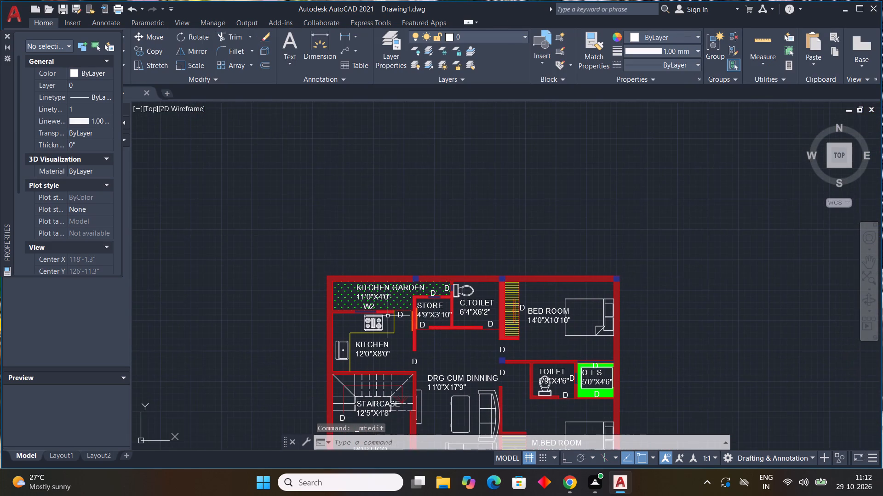
{"action": "scroll", "coordinate": [388, 316], "scroll_direction": "up", "scroll_amount": 1}
{"action": "scroll", "coordinate": [476, 279], "scroll_direction": "up", "scroll_amount": 1}
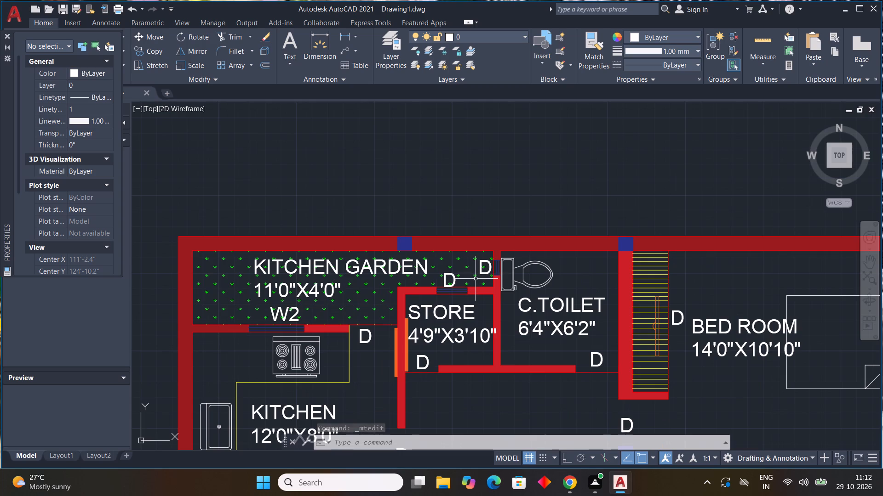
{"action": "double_click", "coordinate": [451, 285]}
{"action": "scroll", "coordinate": [453, 286], "scroll_direction": "up", "scroll_amount": 3}
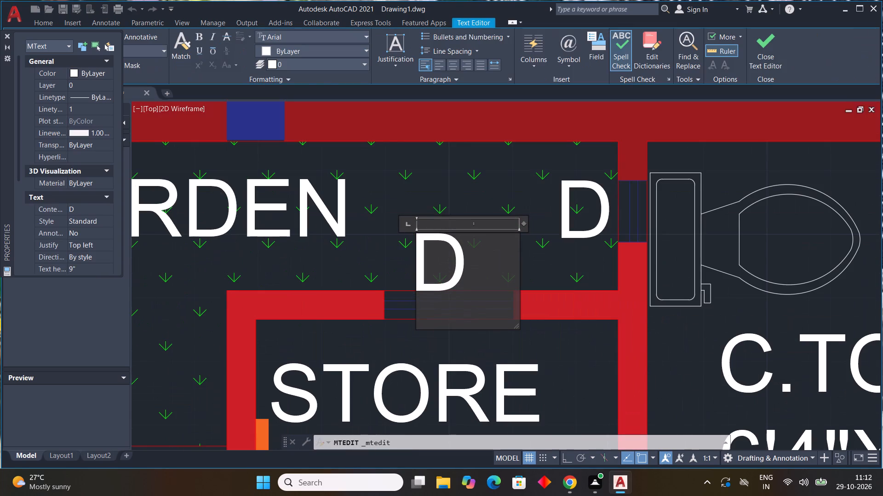
{"action": "key", "text": "BackSpace"}
{"action": "key", "text": "v"}
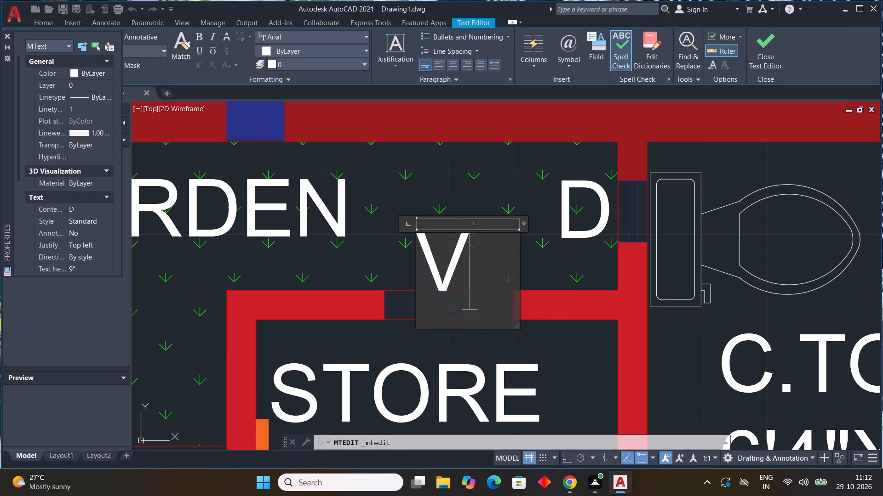
{"action": "left_click", "coordinate": [548, 374]}
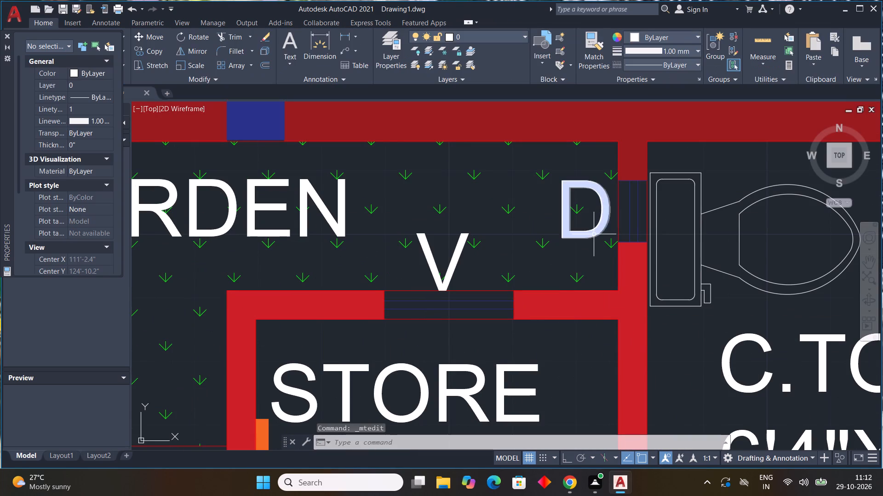
{"action": "double_click", "coordinate": [594, 234]}
{"action": "key", "text": "BackSpace"}
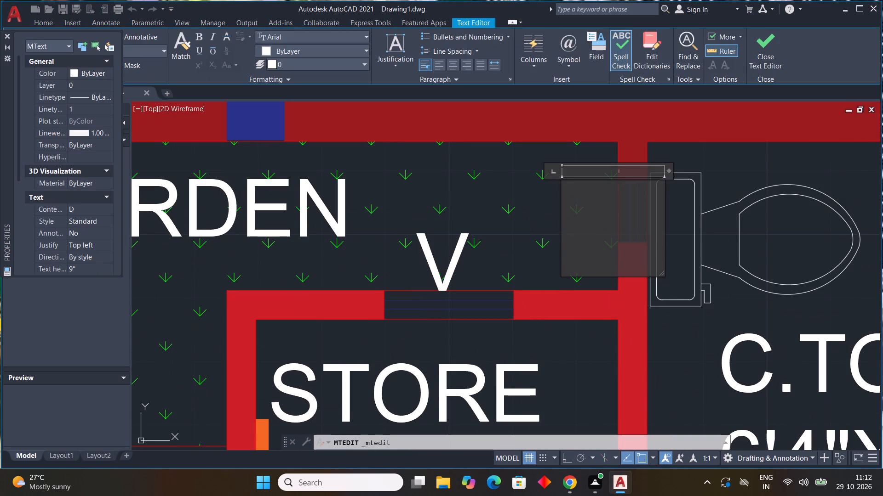
{"action": "key", "text": "v"}
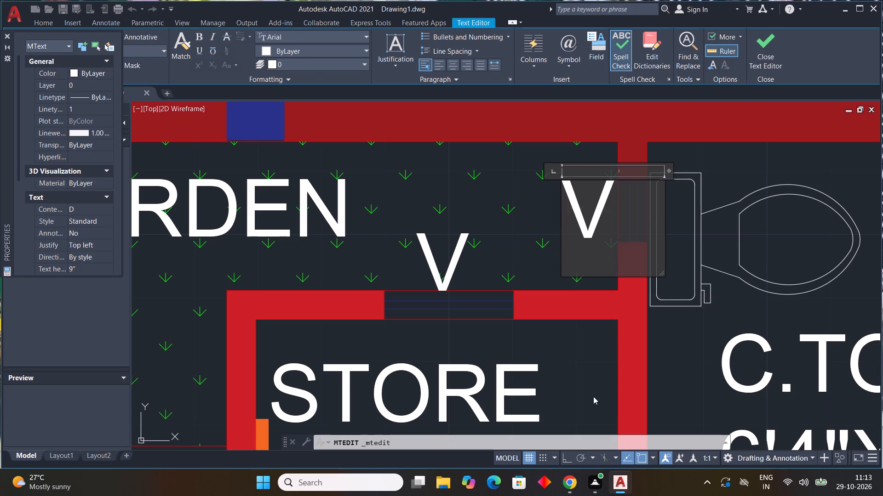
{"action": "left_click", "coordinate": [593, 396]}
Change the D labels at the STORE and C.TOILET door openings to D1.
{"action": "scroll", "coordinate": [591, 378], "scroll_direction": "down", "scroll_amount": 3}
{"action": "middle_click_drag", "start_coordinate": [597, 380], "coordinate": [589, 202]}
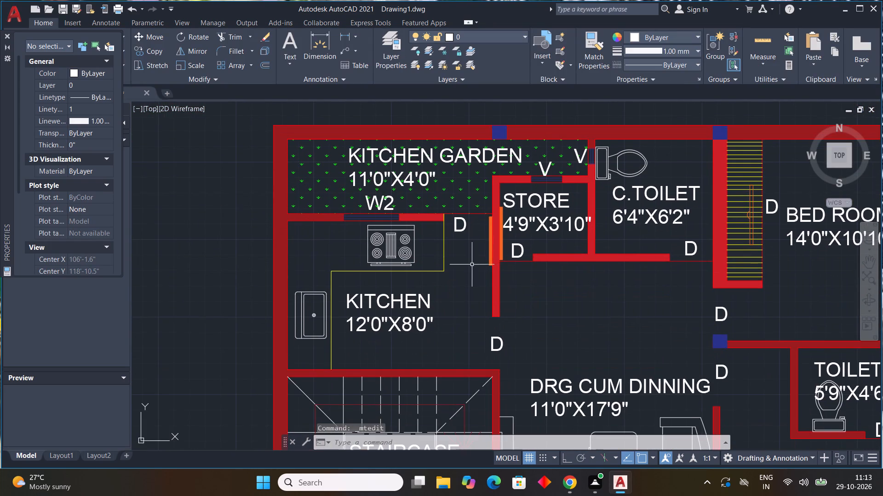
{"action": "scroll", "coordinate": [481, 226], "scroll_direction": "up", "scroll_amount": 1}
{"action": "scroll", "coordinate": [487, 270], "scroll_direction": "down", "scroll_amount": 2}
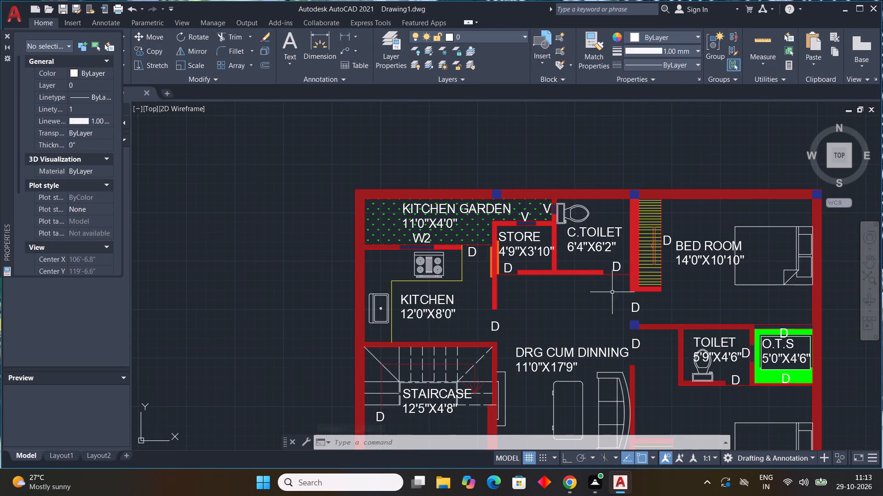
{"action": "double_click", "coordinate": [512, 265]}
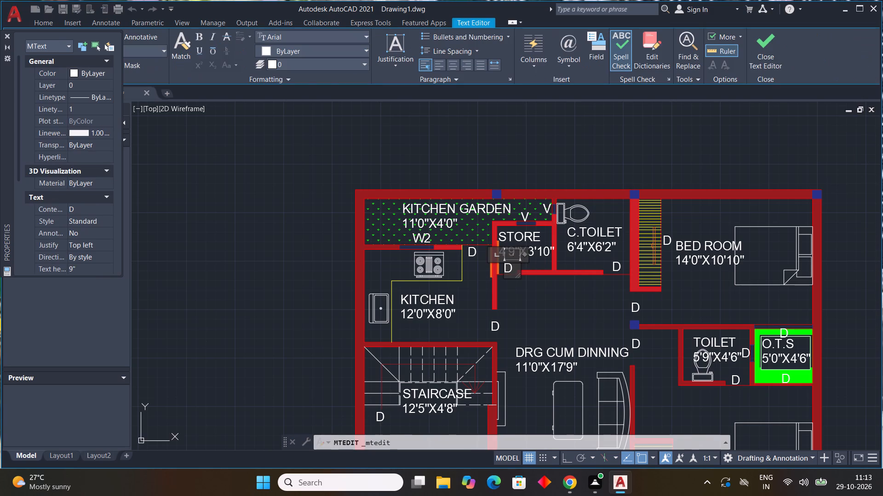
{"action": "key", "text": "1"}
{"action": "left_click", "coordinate": [544, 326]}
{"action": "middle_click_drag", "start_coordinate": [562, 300], "coordinate": [419, 286]}
{"action": "middle_click", "coordinate": [419, 286]}
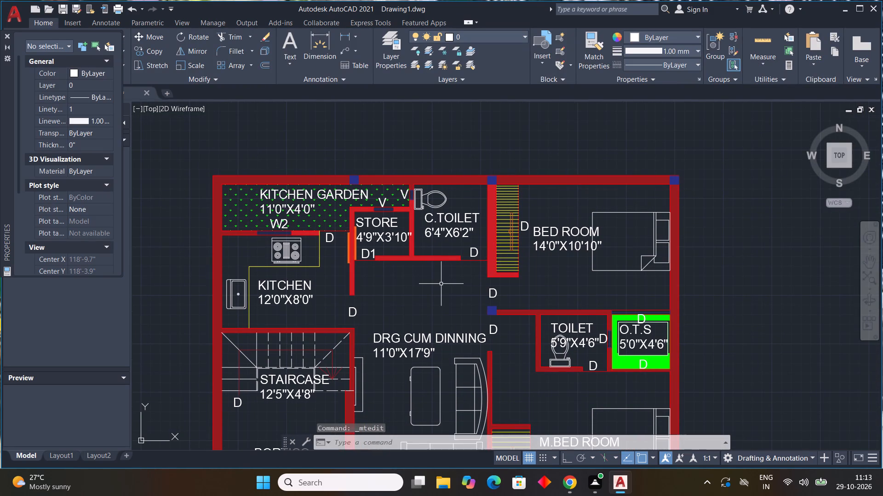
{"action": "double_click", "coordinate": [476, 254]}
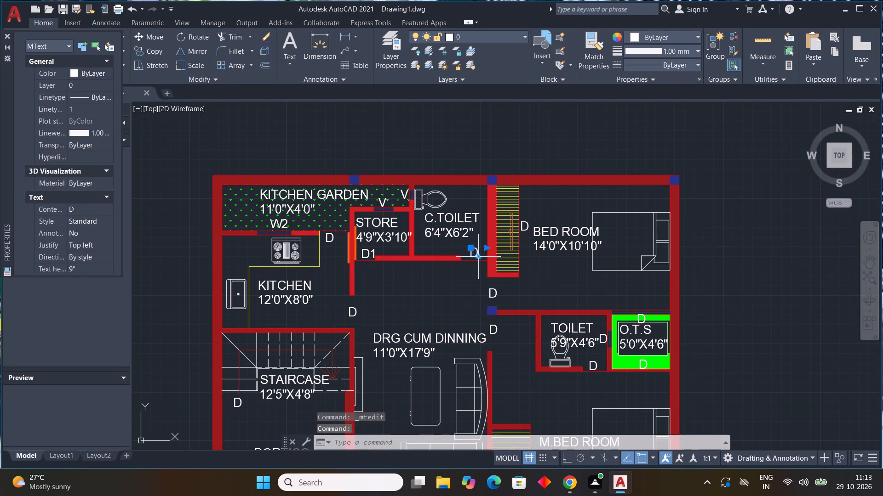
{"action": "key", "text": "1"}
{"action": "left_click", "coordinate": [376, 300]}
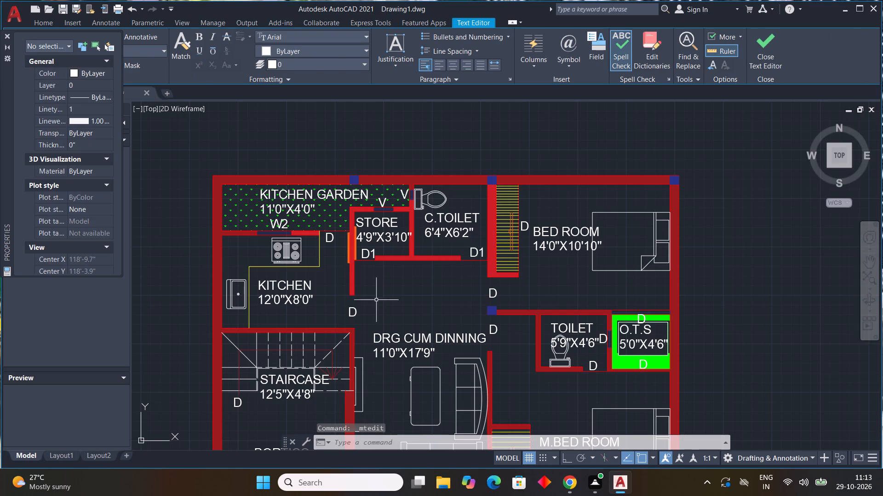
Change the D label at the foot of the staircase to UP.
{"action": "middle_click_drag", "start_coordinate": [423, 312], "coordinate": [495, 300]}
{"action": "scroll", "coordinate": [437, 315], "scroll_direction": "down", "scroll_amount": 1}
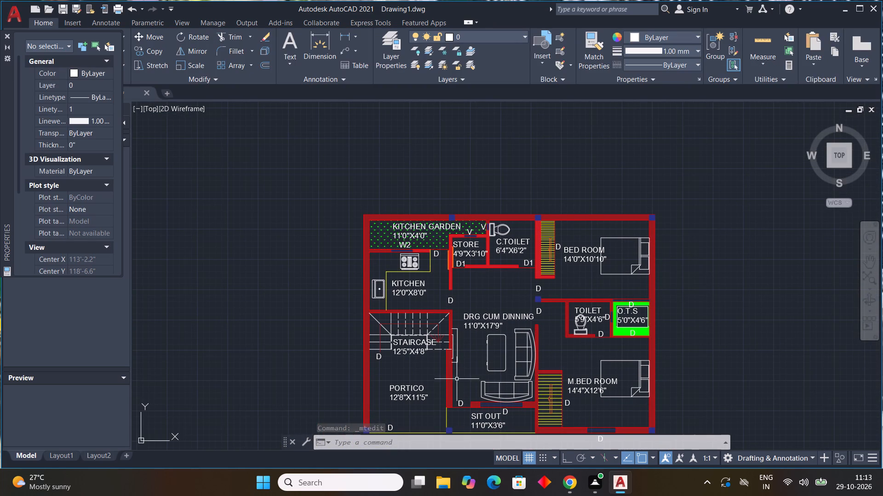
{"action": "middle_click_drag", "start_coordinate": [457, 379], "coordinate": [487, 323]}
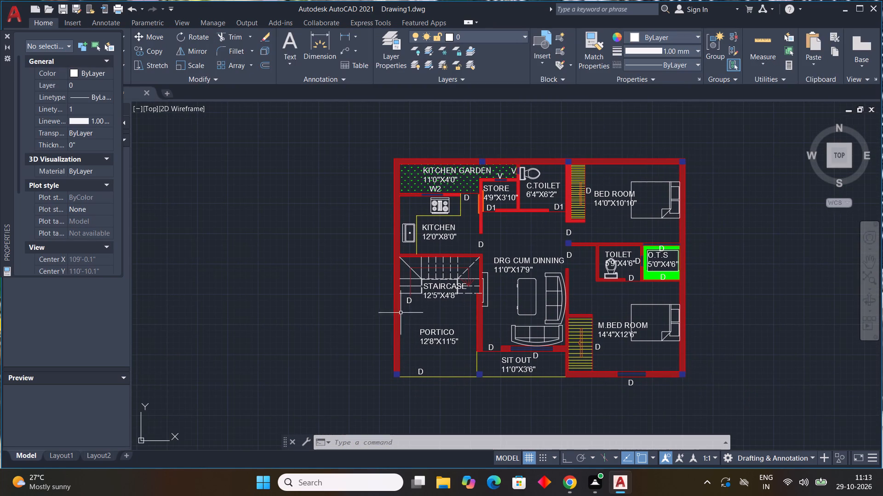
{"action": "double_click", "coordinate": [411, 302]}
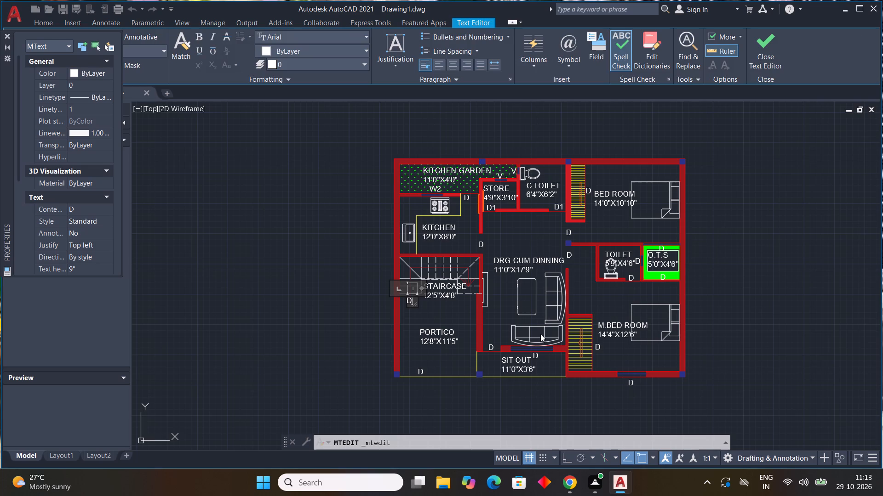
{"action": "key", "text": "BackSpace"}
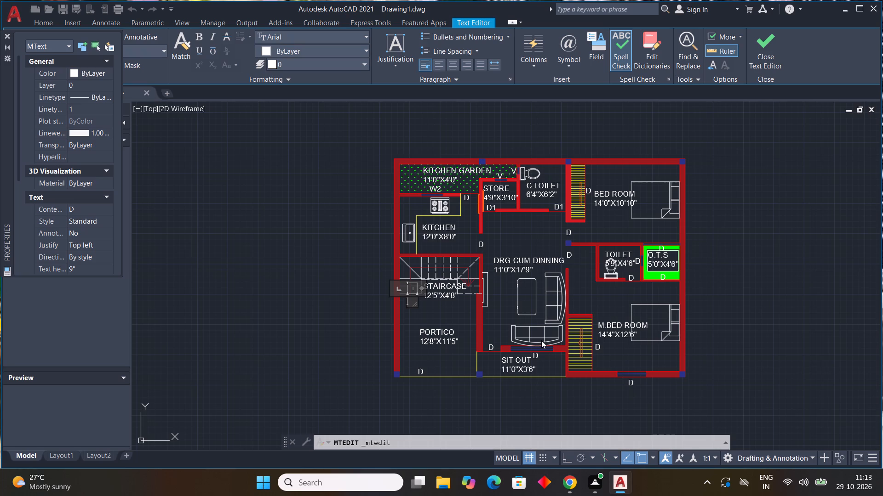
{"action": "type", "text": "UP"}
{"action": "left_click", "coordinate": [438, 314]}
Change the D label at the portico's front edge to GATE, widening its text box.
{"action": "double_click", "coordinate": [421, 373]}
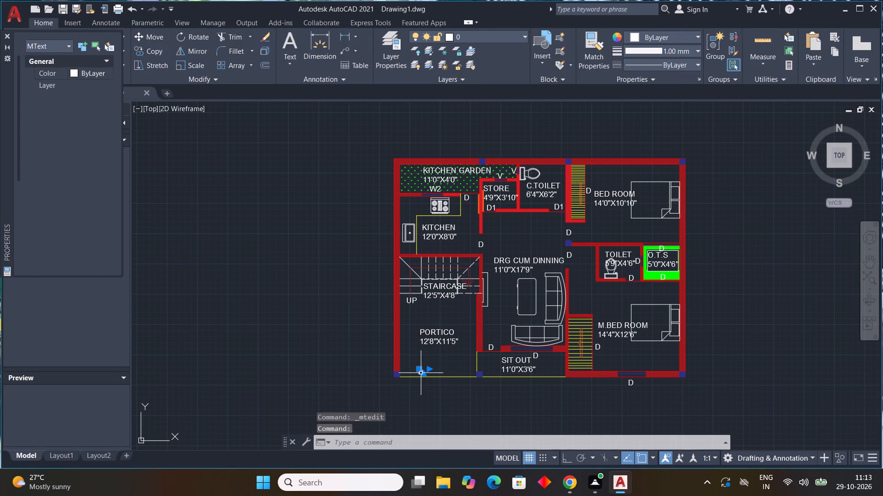
{"action": "scroll", "coordinate": [426, 370], "scroll_direction": "up", "scroll_amount": 3}
{"action": "left_click_drag", "start_coordinate": [436, 361], "coordinate": [533, 338]}
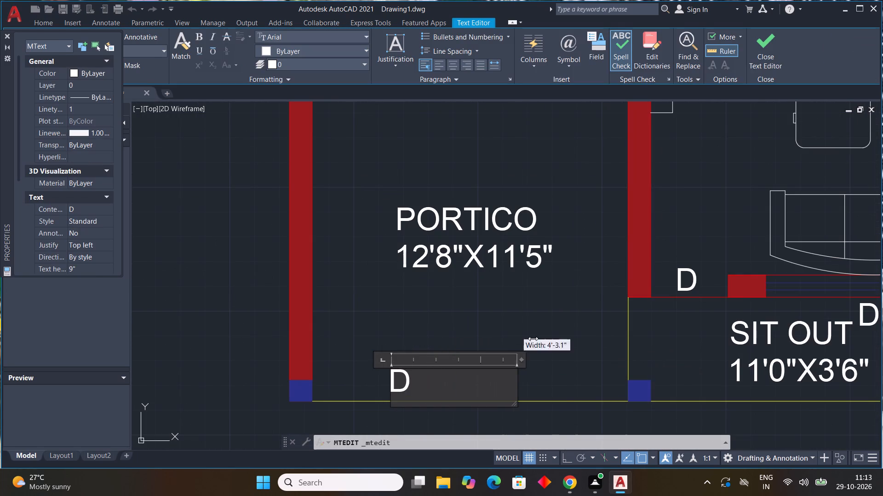
{"action": "left_click_drag", "start_coordinate": [533, 338], "coordinate": [589, 330]}
{"action": "left_click", "coordinate": [466, 383]}
{"action": "key", "text": "BackSpace"}
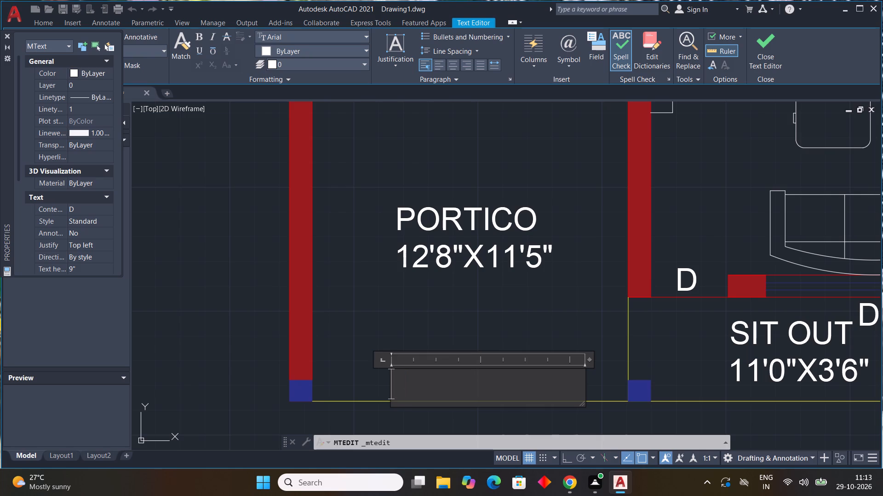
{"action": "type", "text": "GATE"}
{"action": "left_click", "coordinate": [484, 288]}
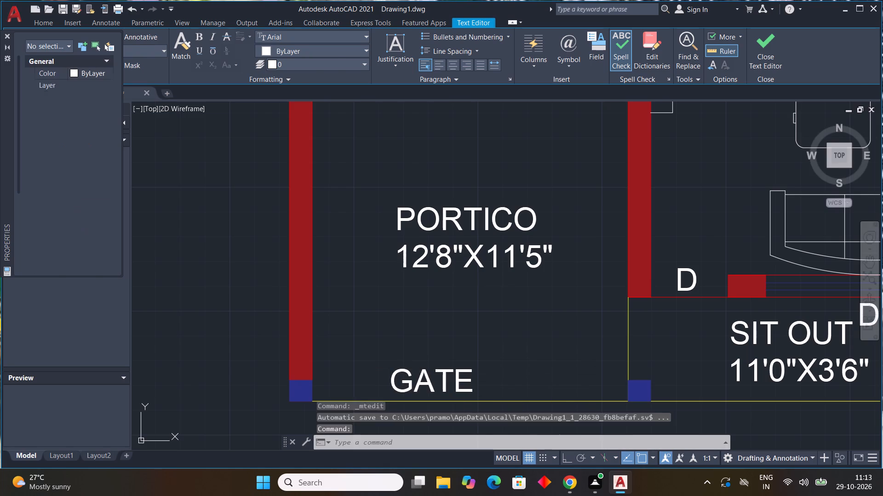
Change the D label at the main entrance between the drawing/dining room and the SIT OUT to MD.
{"action": "scroll", "coordinate": [511, 297], "scroll_direction": "down", "scroll_amount": 2}
{"action": "scroll", "coordinate": [577, 292], "scroll_direction": "up", "scroll_amount": 1}
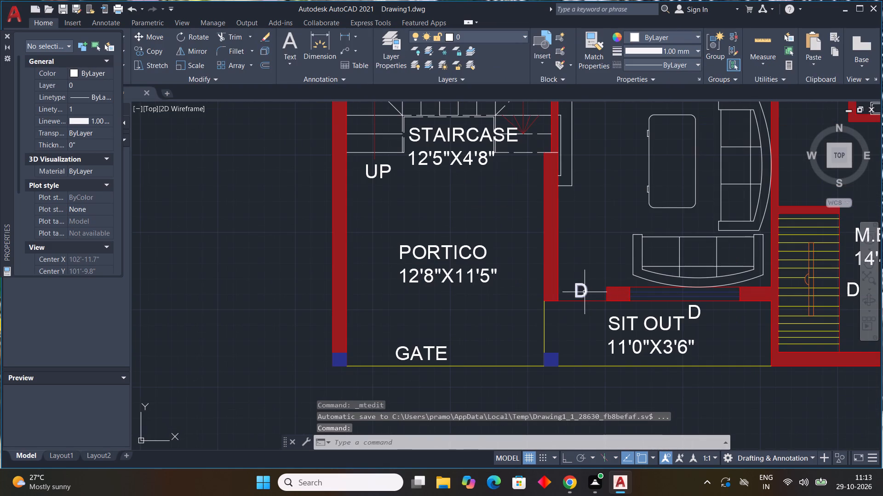
{"action": "double_click", "coordinate": [584, 292]}
{"action": "scroll", "coordinate": [586, 292], "scroll_direction": "up", "scroll_amount": 3}
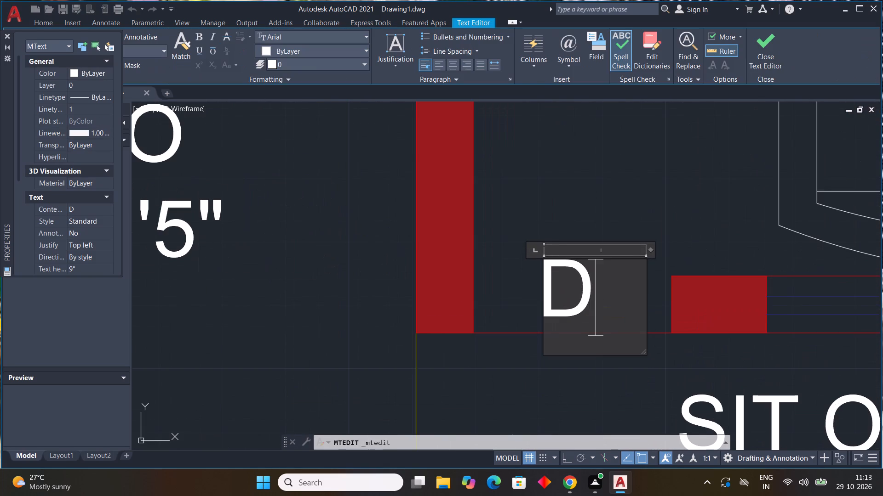
{"action": "key", "text": "BackSpace"}
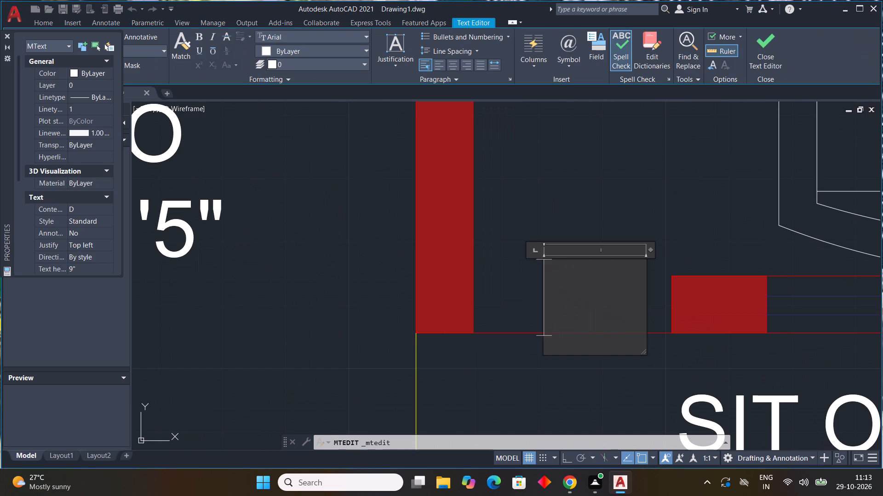
{"action": "key", "text": "m"}
{"action": "key", "text": "d"}
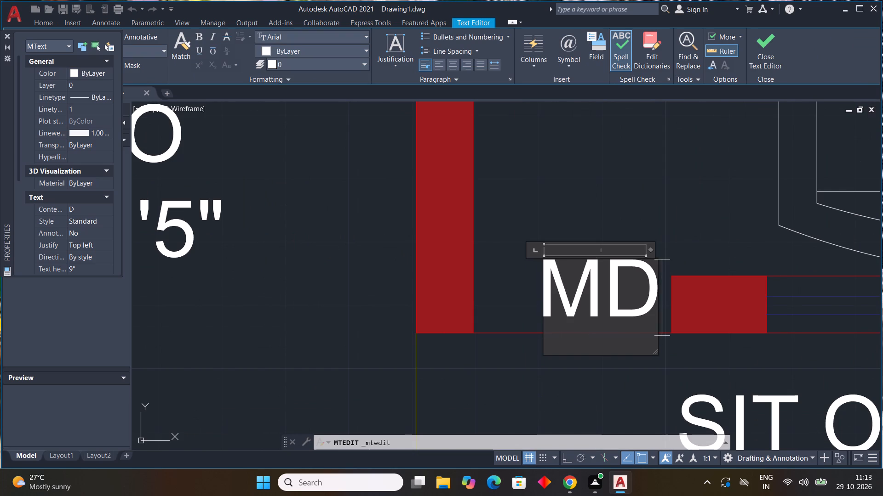
{"action": "left_click", "coordinate": [616, 193]}
Shift the MD label slightly towards the portico wall so it sits centred in the main door opening.
{"action": "left_click", "coordinate": [548, 276]}
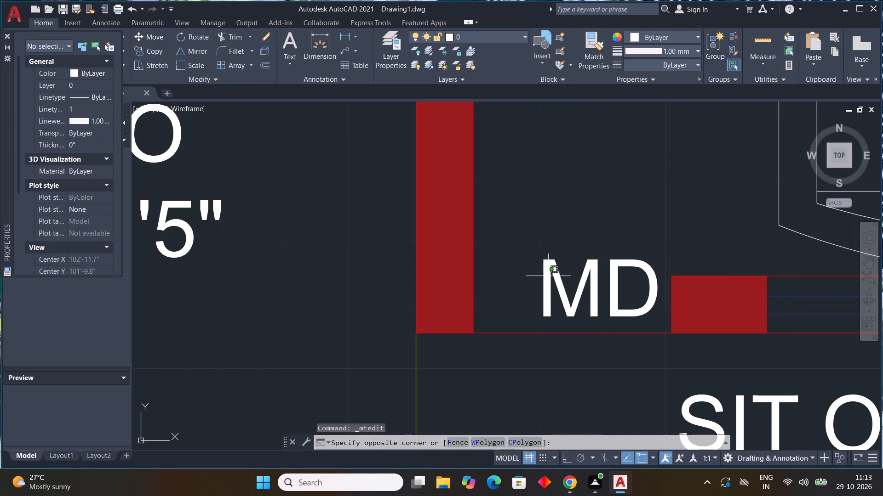
{"action": "left_click", "coordinate": [543, 269]}
{"action": "left_click", "coordinate": [545, 261]}
{"action": "left_click", "coordinate": [526, 260]}
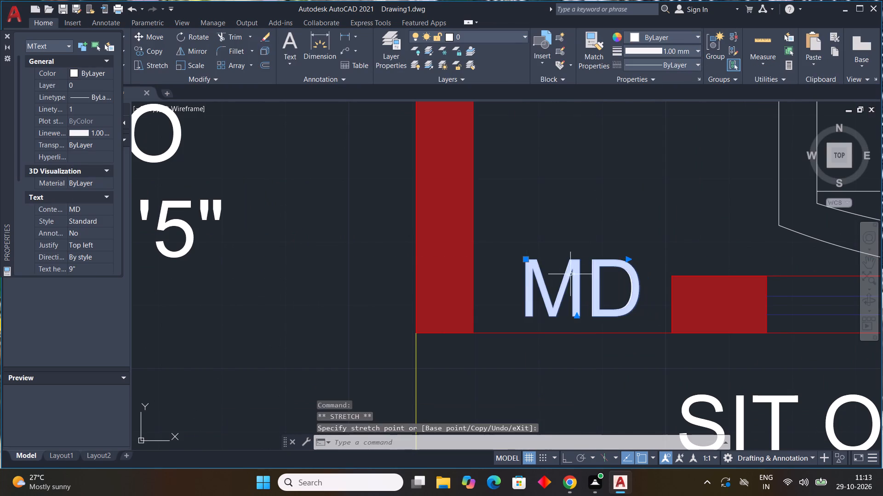
{"action": "scroll", "coordinate": [632, 249], "scroll_direction": "down", "scroll_amount": 1}
{"action": "middle_click_drag", "start_coordinate": [626, 250], "coordinate": [499, 277]}
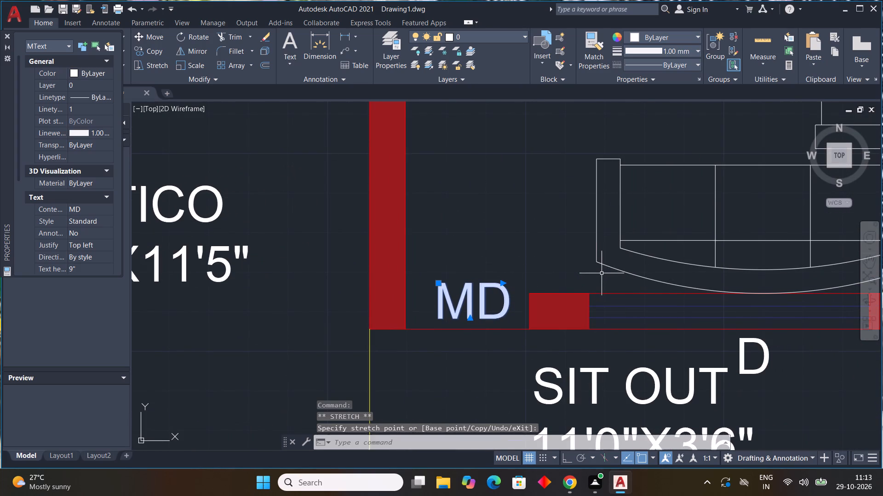
{"action": "key", "text": "Escape"}
Change the D label below the window between the drawing/dining room and the SIT OUT to W.
{"action": "scroll", "coordinate": [638, 294], "scroll_direction": "down", "scroll_amount": 1}
{"action": "middle_click_drag", "start_coordinate": [637, 294], "coordinate": [468, 229]}
{"action": "middle_click", "coordinate": [557, 265]}
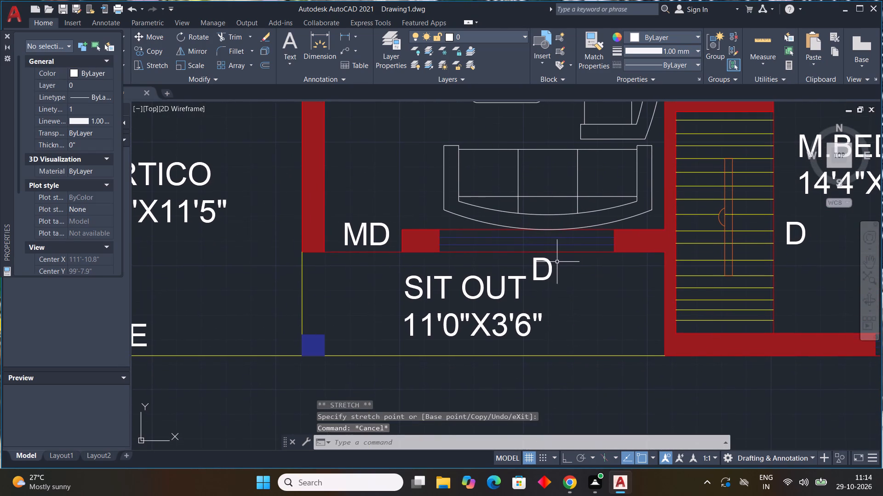
{"action": "double_click", "coordinate": [550, 271]}
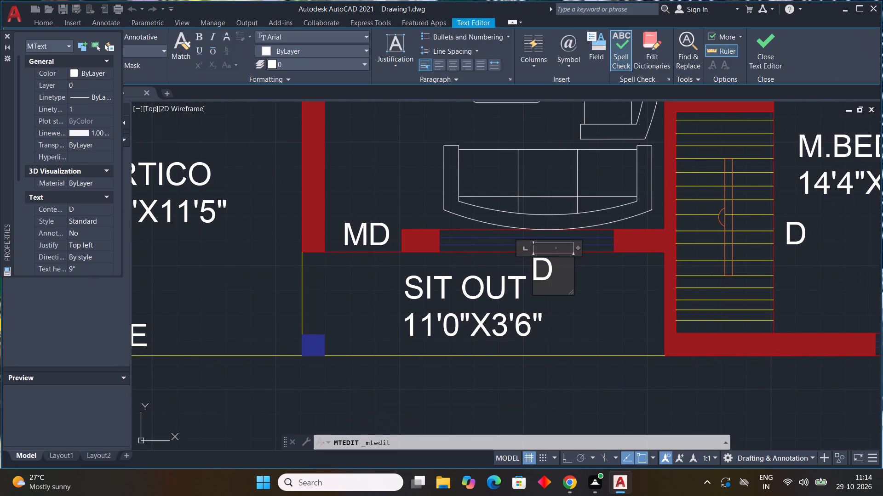
{"action": "key", "text": "BackSpace"}
{"action": "key", "text": "w"}
{"action": "left_click", "coordinate": [602, 307]}
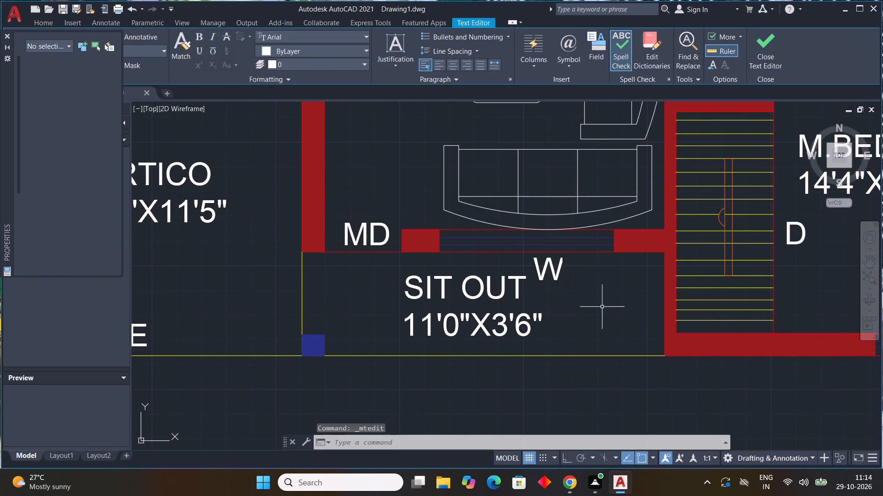
Change the D label outside the M.BED ROOM's front window to W1.
{"action": "scroll", "coordinate": [608, 291], "scroll_direction": "down", "scroll_amount": 2}
{"action": "middle_click_drag", "start_coordinate": [603, 299], "coordinate": [492, 356]}
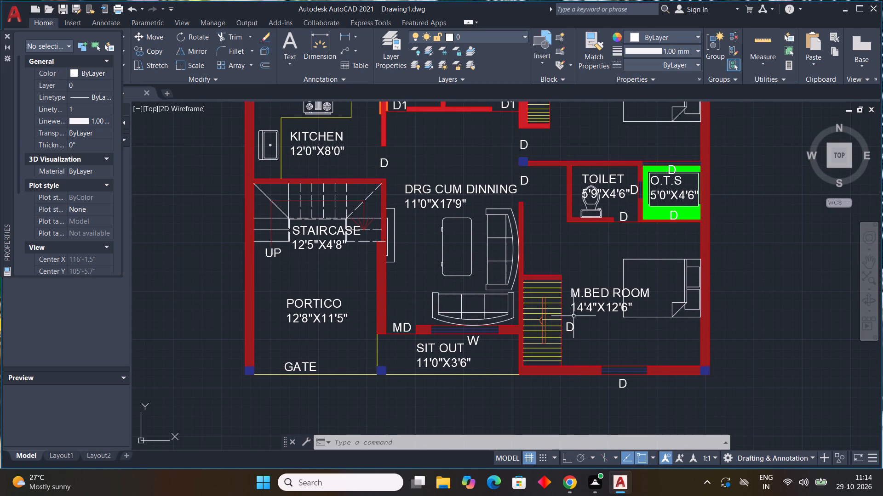
{"action": "double_click", "coordinate": [624, 387]}
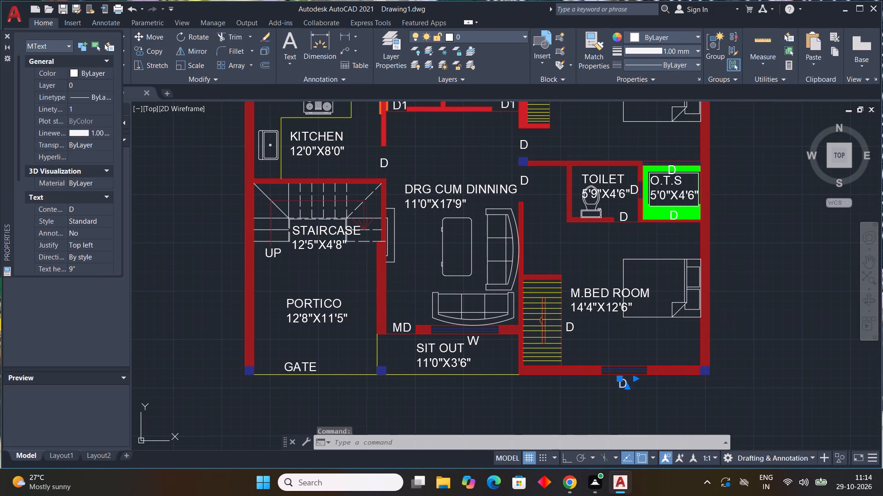
{"action": "key", "text": "BackSpace"}
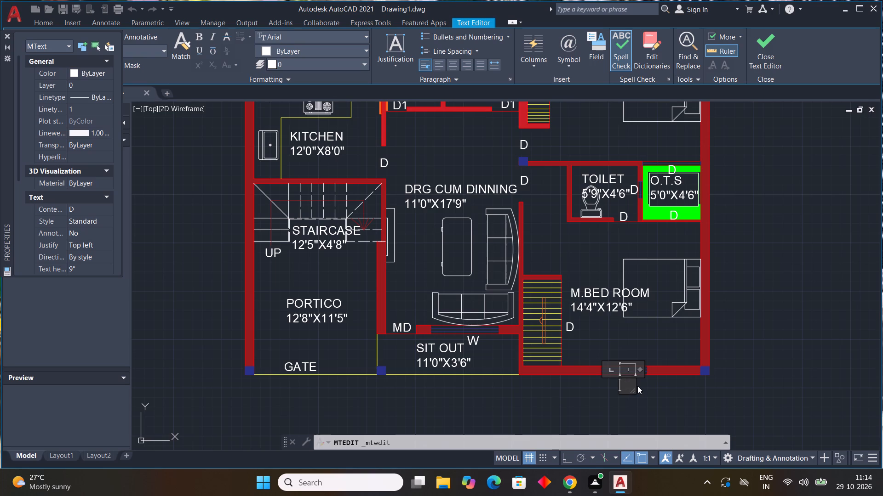
{"action": "type", "text": "W1"}
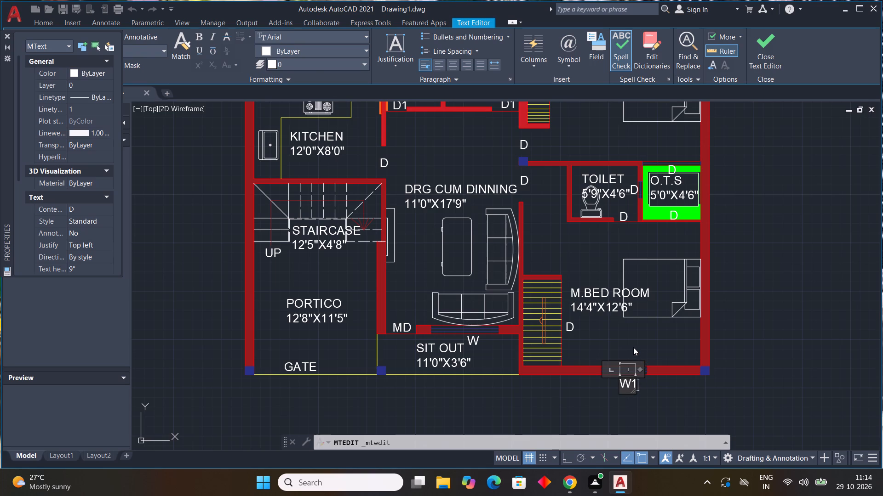
{"action": "left_click", "coordinate": [633, 347]}
Change the D label beside the M.BED ROOM's hatched cupboard to C.B.
{"action": "double_click", "coordinate": [573, 330]}
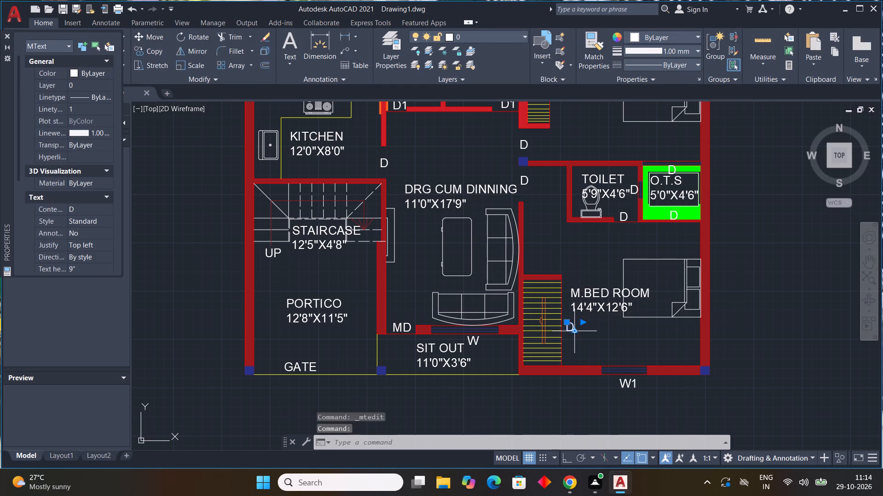
{"action": "key", "text": "BackSpace"}
{"action": "key", "text": "c"}
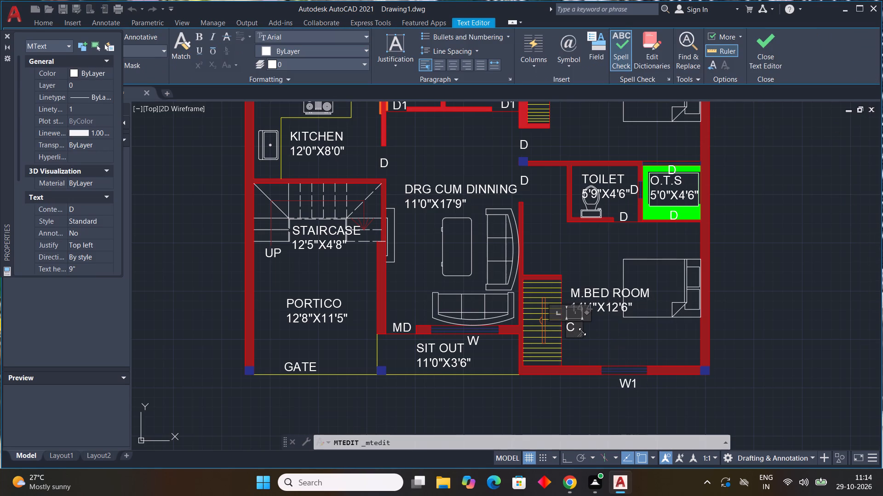
{"action": "key", "text": "period"}
{"action": "key", "text": "b"}
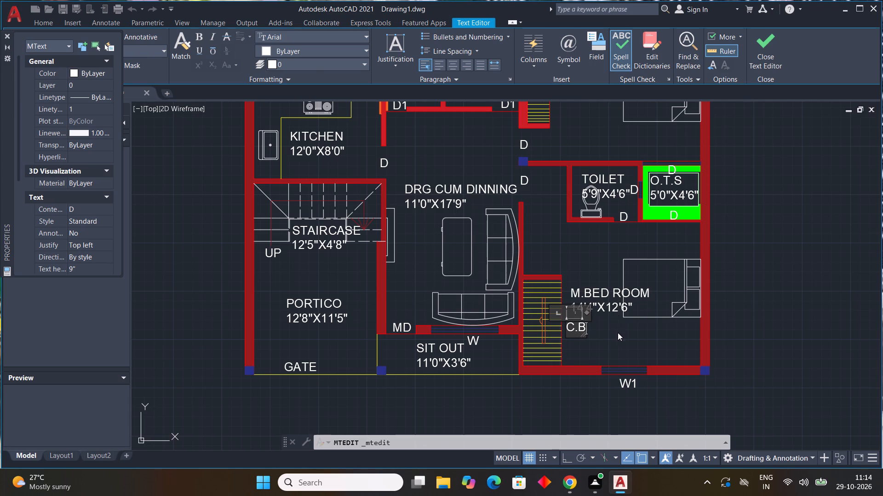
{"action": "left_click", "coordinate": [618, 333]}
Change the D label beside the hatched cupboard in the rear BED ROOM to C.B.
{"action": "middle_click_drag", "start_coordinate": [558, 220], "coordinate": [510, 334]}
{"action": "middle_click", "coordinate": [510, 334]}
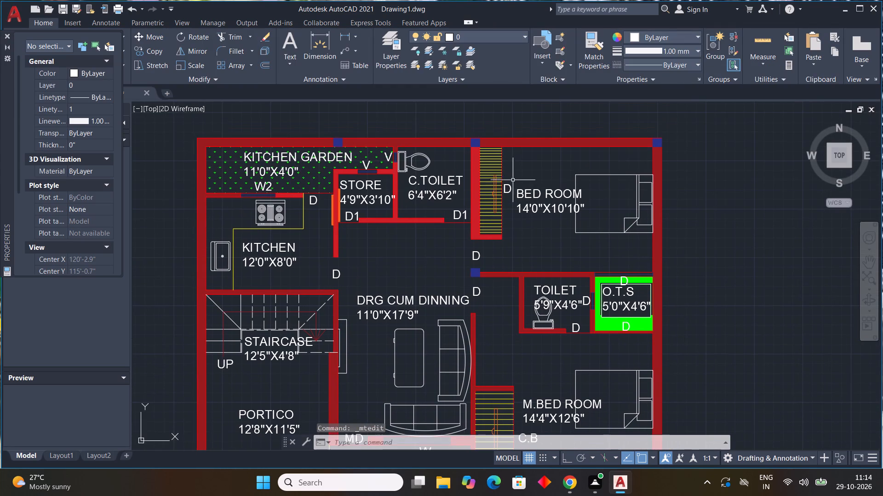
{"action": "double_click", "coordinate": [511, 188]}
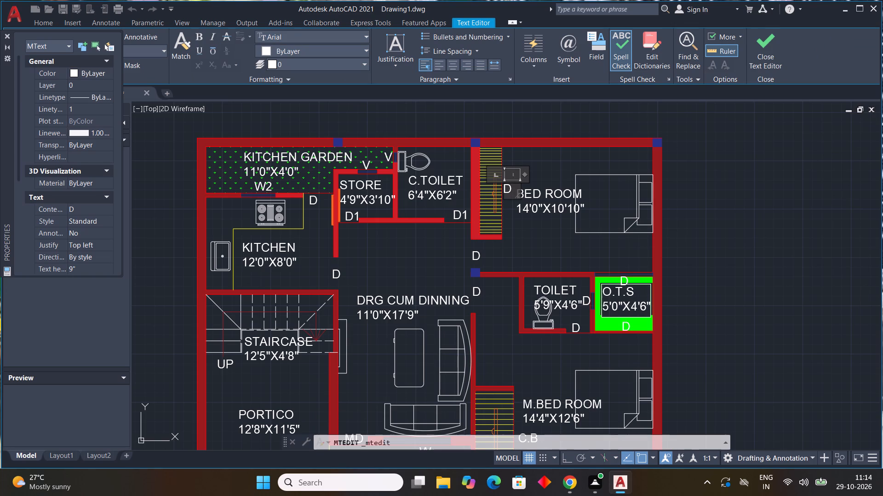
{"action": "key", "text": "BackSpace"}
{"action": "key", "text": "c"}
{"action": "key", "text": "period"}
{"action": "key", "text": "b"}
{"action": "left_click", "coordinate": [528, 227]}
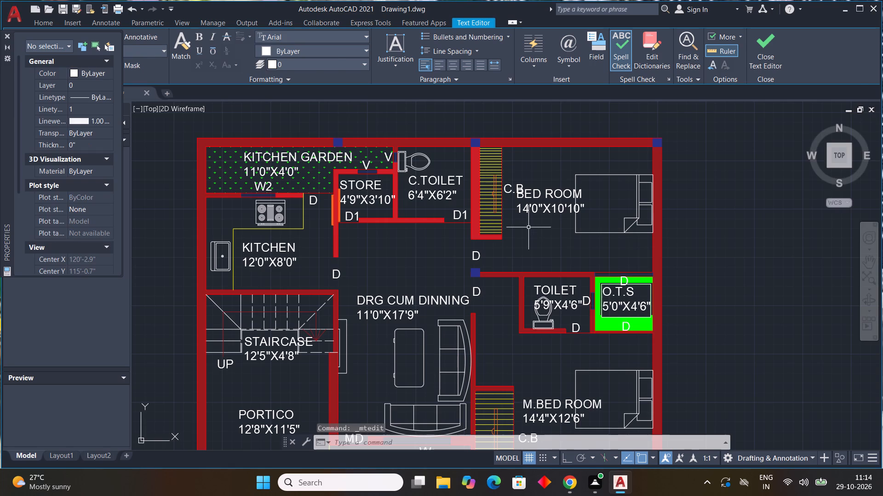
Move the BED ROOM 14'0"X10'10" label up near the room's rear wall, clear of the C.B label.
{"action": "middle_click_drag", "start_coordinate": [522, 235], "coordinate": [494, 209]}
{"action": "scroll", "coordinate": [512, 168], "scroll_direction": "up", "scroll_amount": 1}
{"action": "left_click", "coordinate": [517, 186]}
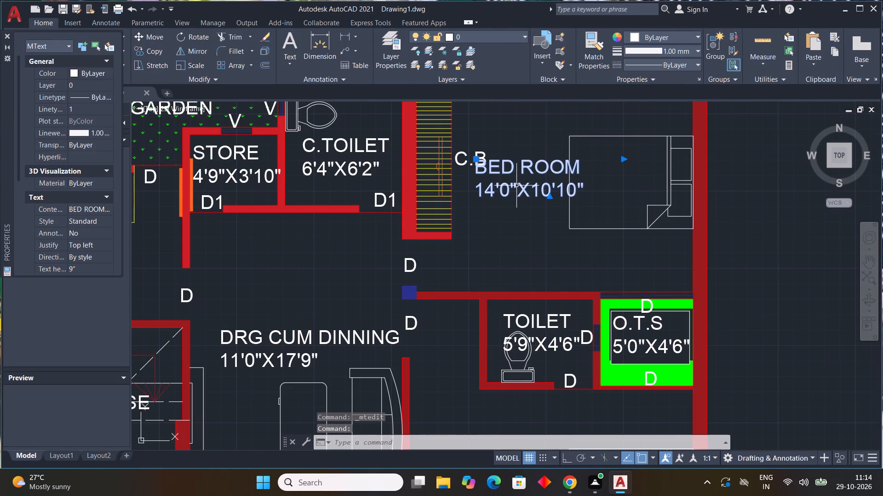
{"action": "left_click", "coordinate": [475, 159]}
{"action": "middle_click_drag", "start_coordinate": [562, 142], "coordinate": [499, 248]}
{"action": "scroll", "coordinate": [483, 232], "scroll_direction": "up", "scroll_amount": 1}
{"action": "left_click", "coordinate": [401, 190]}
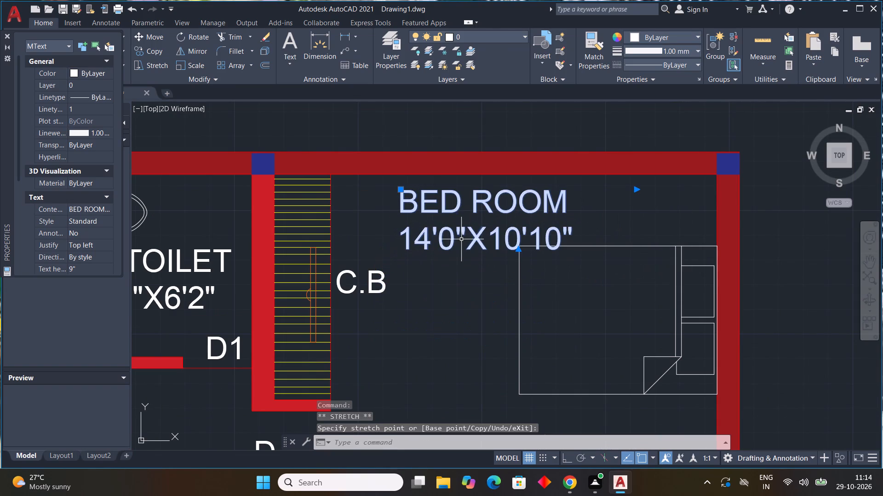
{"action": "key", "text": "Escape"}
{"action": "key", "text": "Escape"}
{"action": "key", "text": "Escape"}
{"action": "key", "text": "Escape"}
Change the D label at the TOILET door opening onto the M.BED ROOM to D1.
{"action": "scroll", "coordinate": [485, 265], "scroll_direction": "down", "scroll_amount": 3}
{"action": "middle_click_drag", "start_coordinate": [506, 314], "coordinate": [505, 310]}
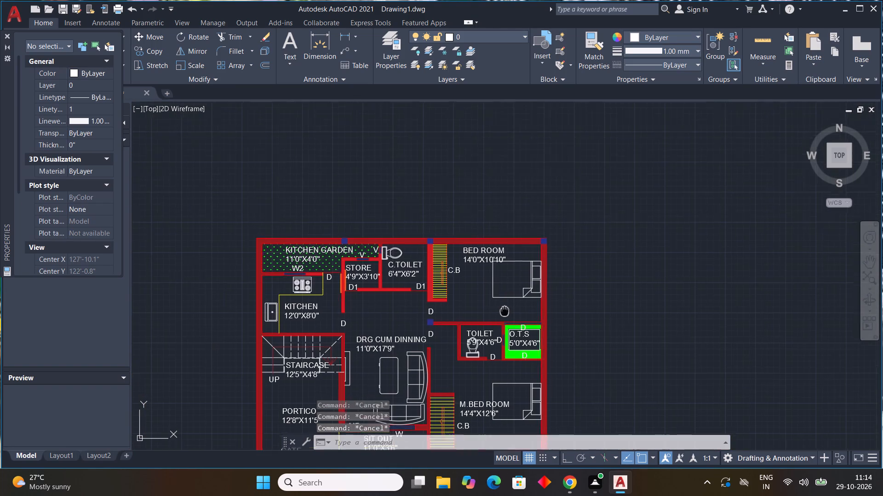
{"action": "middle_click_drag", "start_coordinate": [505, 310], "coordinate": [493, 246]}
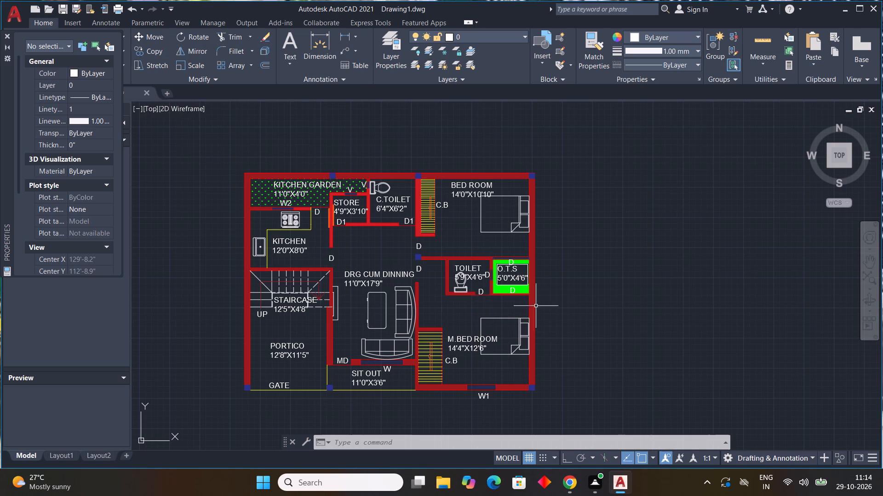
{"action": "scroll", "coordinate": [487, 292], "scroll_direction": "up", "scroll_amount": 2}
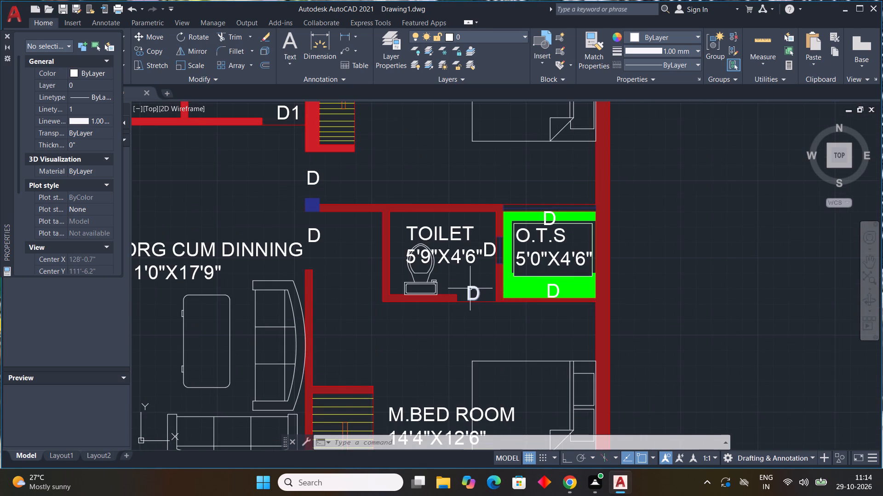
{"action": "double_click", "coordinate": [470, 289]}
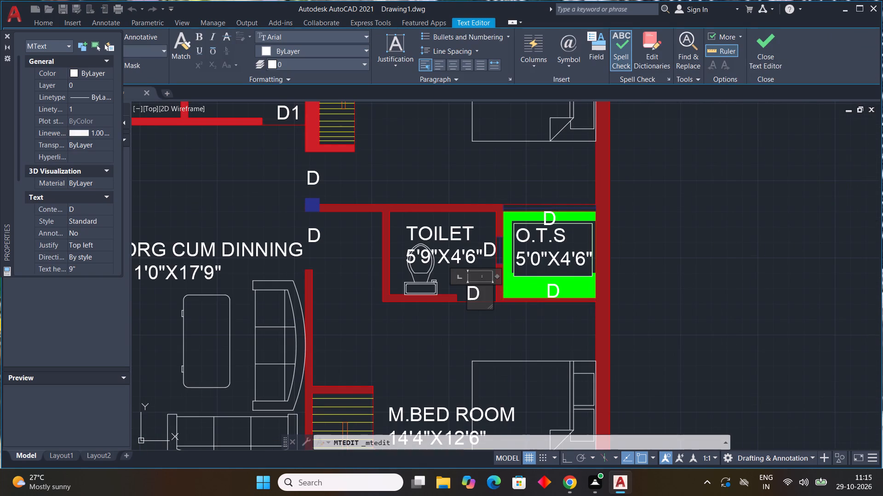
{"action": "left_click", "coordinate": [485, 294]}
{"action": "key", "text": "BackSpace"}
{"action": "type", "text": "D1"}
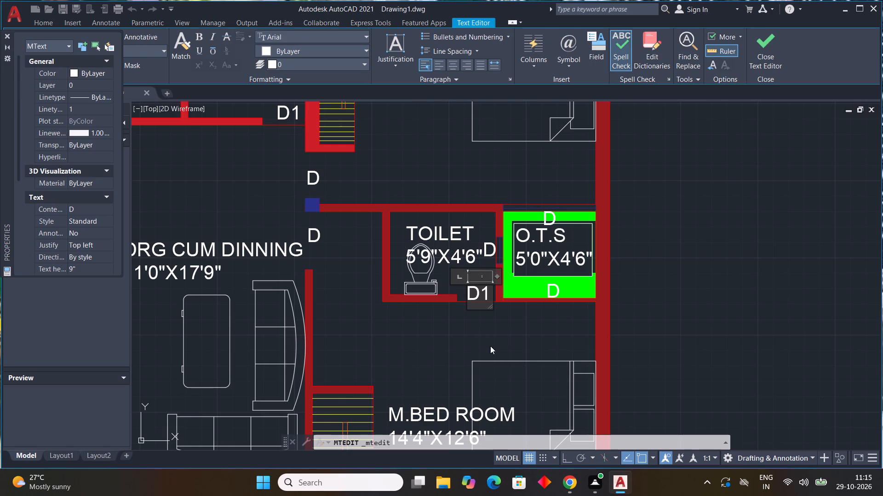
{"action": "left_click", "coordinate": [482, 327]}
Change the D label on the O.T.S border next to the M.BED ROOM to W.
{"action": "middle_click_drag", "start_coordinate": [505, 316], "coordinate": [398, 320]}
{"action": "scroll", "coordinate": [447, 303], "scroll_direction": "up", "scroll_amount": 1}
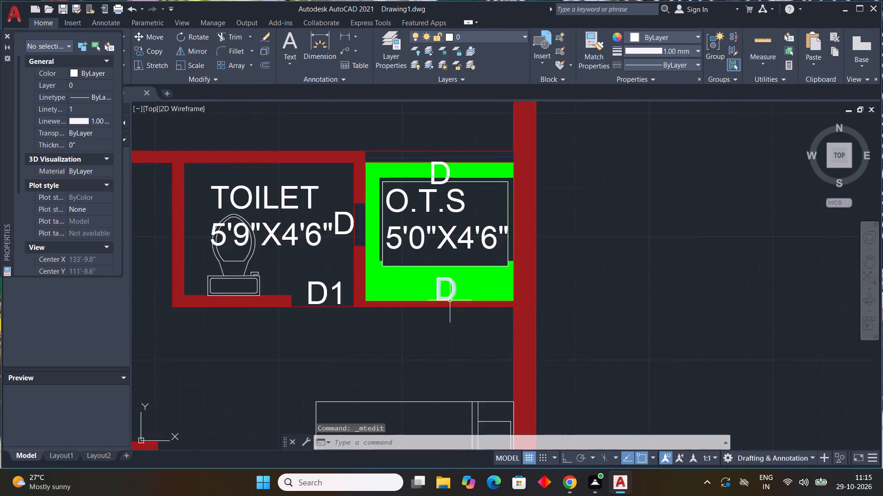
{"action": "scroll", "coordinate": [450, 300], "scroll_direction": "up", "scroll_amount": 1}
{"action": "double_click", "coordinate": [451, 292]}
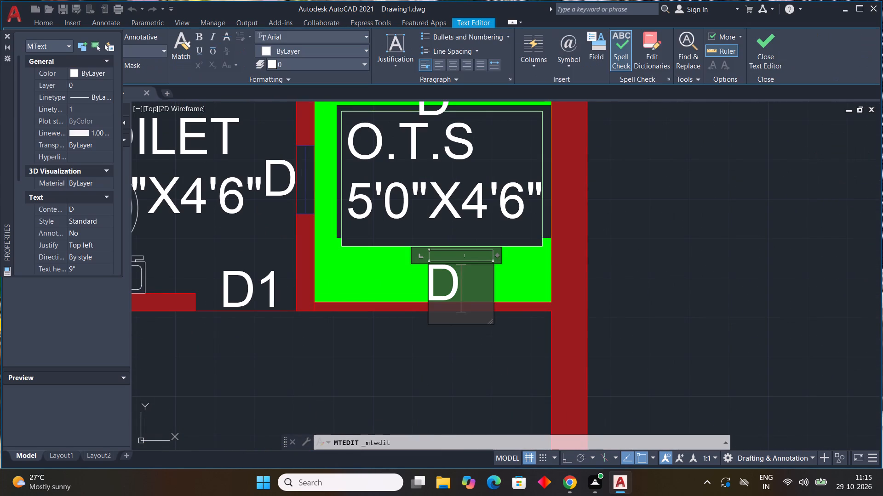
{"action": "key", "text": "BackSpace"}
{"action": "key", "text": "w"}
{"action": "left_click", "coordinate": [499, 344]}
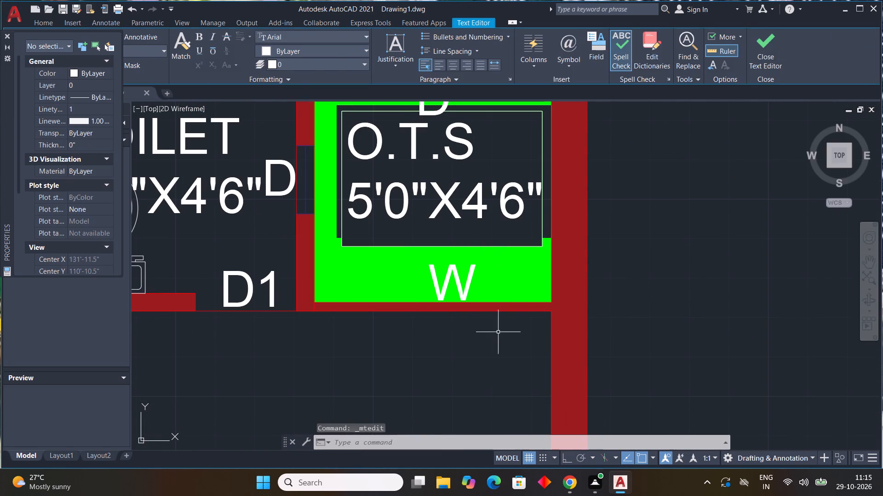
Change the D label at the TOILET opening facing the O.T.S to V.
{"action": "middle_click_drag", "start_coordinate": [496, 320], "coordinate": [606, 450]}
{"action": "scroll", "coordinate": [396, 331], "scroll_direction": "up", "scroll_amount": 1}
{"action": "double_click", "coordinate": [391, 323]}
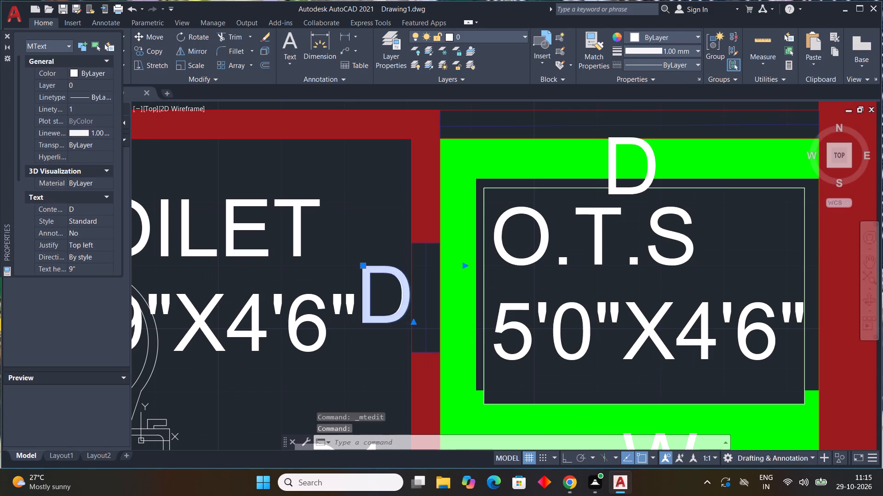
{"action": "key", "text": "BackSpace"}
{"action": "key", "text": "v"}
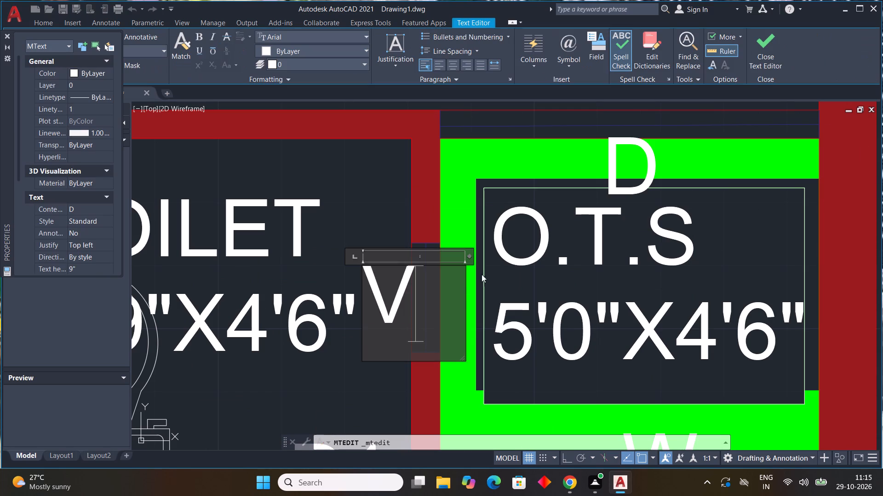
{"action": "left_click", "coordinate": [370, 392]}
Change the remaining D label on the O.T.S border, on the rear BED ROOM side, to W.
{"action": "scroll", "coordinate": [507, 290], "scroll_direction": "down", "scroll_amount": 1}
{"action": "middle_click_drag", "start_coordinate": [507, 290], "coordinate": [436, 330]}
{"action": "double_click", "coordinate": [525, 263]}
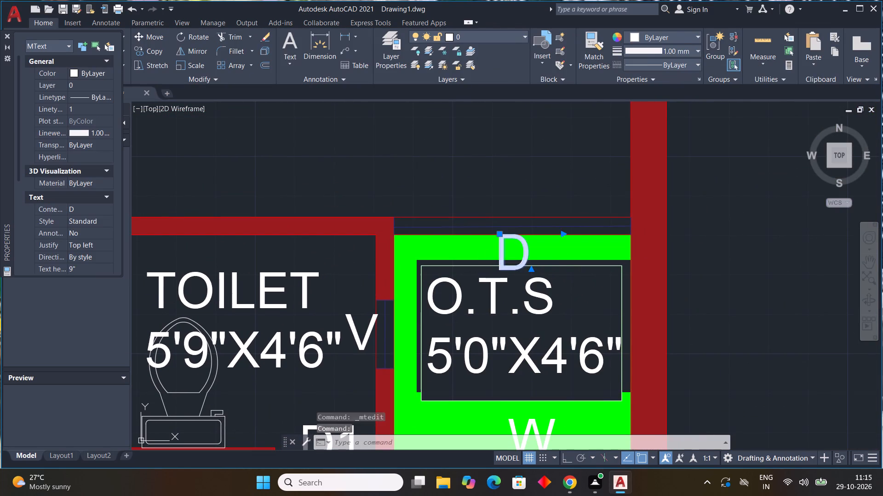
{"action": "key", "text": "BackSpace"}
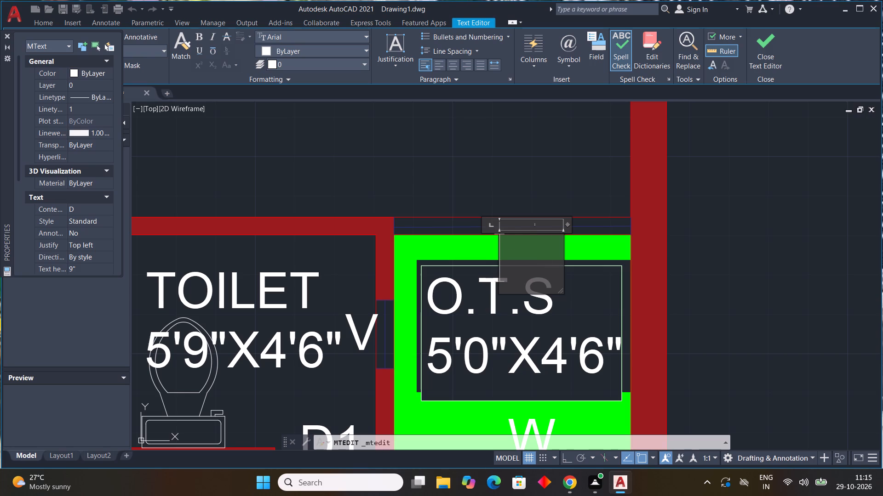
{"action": "key", "text": "w"}
{"action": "left_click_drag", "start_coordinate": [502, 139], "coordinate": [503, 143]}
Move the BED ROOM 14'0"X10'10" label down between the cupboard and the bed, just below the C.B label.
{"action": "scroll", "coordinate": [509, 200], "scroll_direction": "down", "scroll_amount": 5}
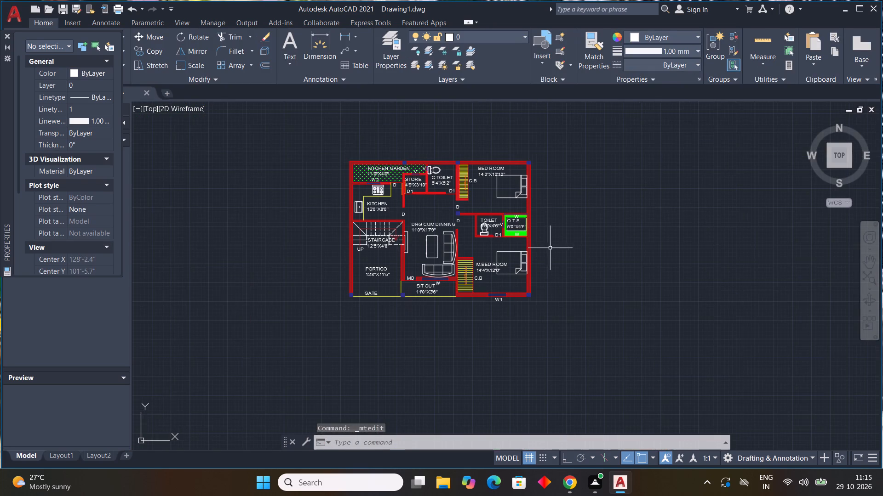
{"action": "middle_click_drag", "start_coordinate": [548, 250], "coordinate": [559, 230]}
{"action": "scroll", "coordinate": [532, 213], "scroll_direction": "up", "scroll_amount": 2}
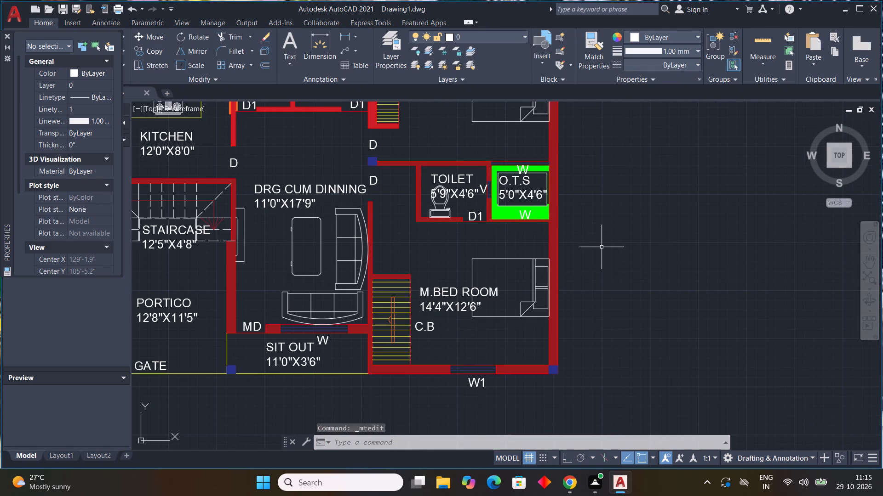
{"action": "scroll", "coordinate": [612, 252], "scroll_direction": "down", "scroll_amount": 1}
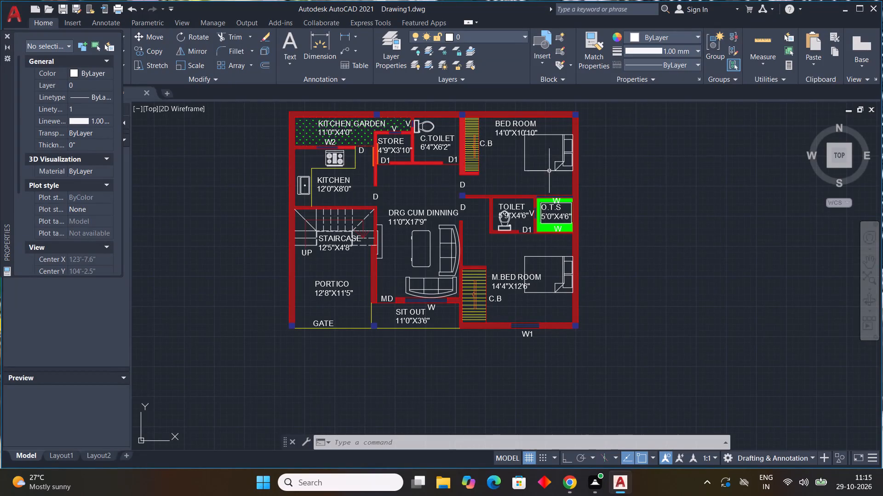
{"action": "left_click", "coordinate": [513, 127]}
{"action": "key", "text": "c"}
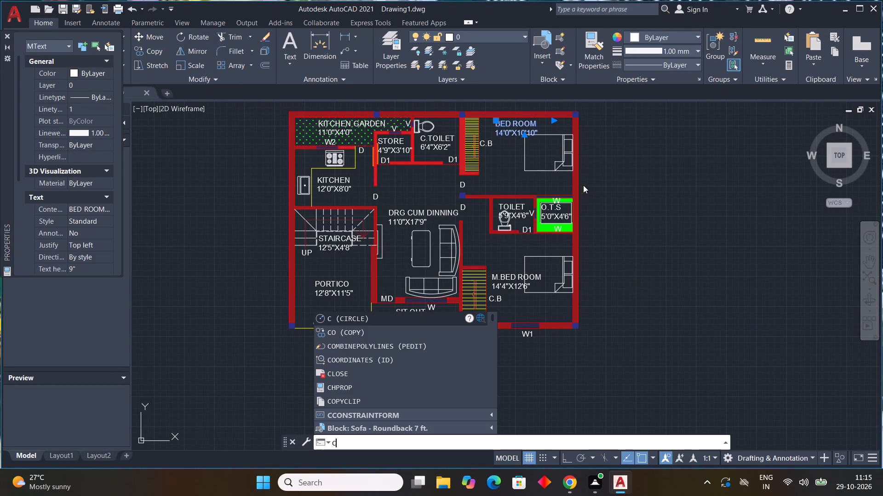
{"action": "key", "text": "BackSpace"}
{"action": "key", "text": "m"}
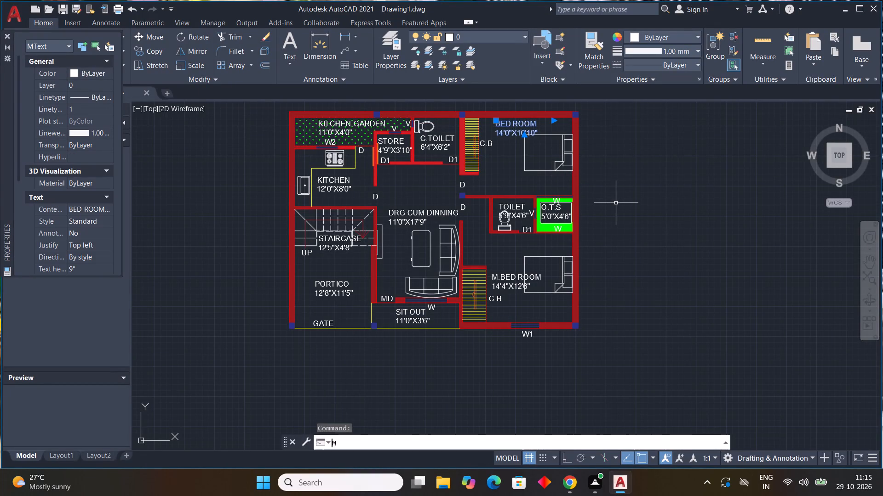
{"action": "key", "text": "space"}
{"action": "left_click_drag", "start_coordinate": [496, 134], "coordinate": [497, 142]}
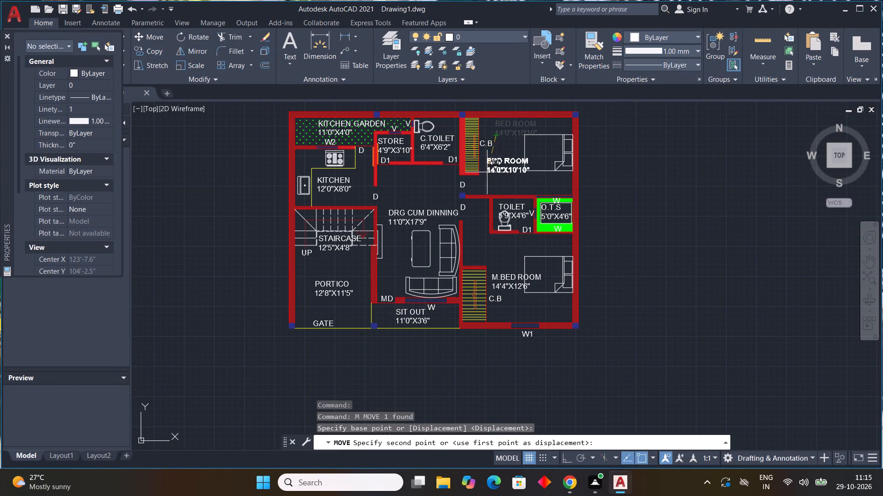
{"action": "scroll", "coordinate": [482, 169], "scroll_direction": "up", "scroll_amount": 3}
{"action": "left_click", "coordinate": [477, 169]}
{"action": "scroll", "coordinate": [528, 231], "scroll_direction": "down", "scroll_amount": 5}
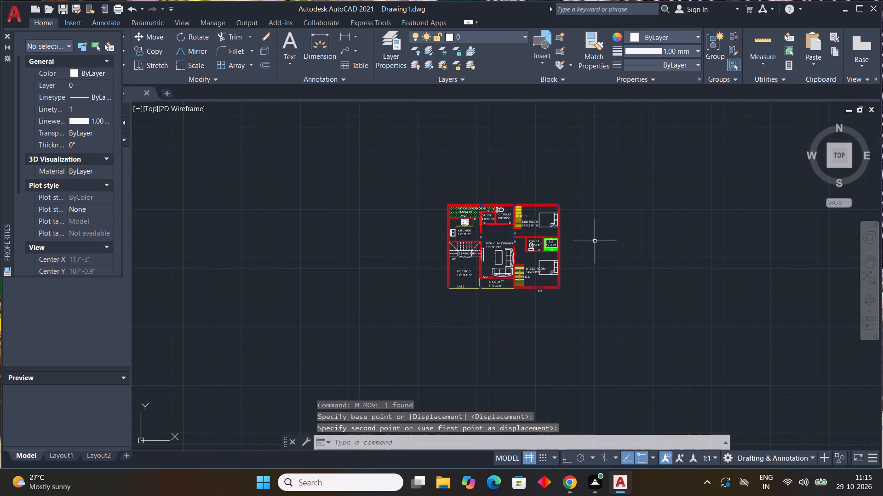
{"action": "key", "text": "Escape"}
{"action": "key", "text": "Escape"}
{"action": "key", "text": "Escape"}
{"action": "key", "text": "Escape"}
Insert the Plant - Rubber or Philodendron block from Home - Space Planner.dwg at scale 1 in the empty space east of the house.
{"action": "scroll", "coordinate": [516, 210], "scroll_direction": "up", "scroll_amount": 3}
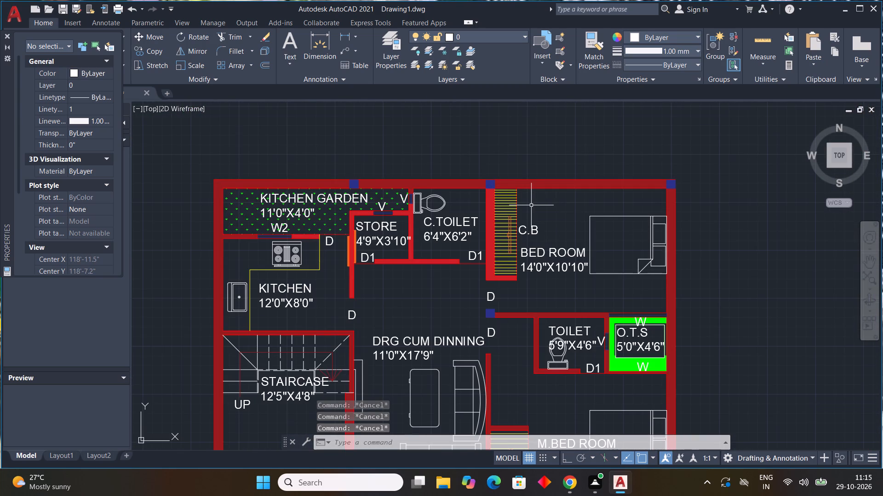
{"action": "scroll", "coordinate": [531, 205], "scroll_direction": "down", "scroll_amount": 1}
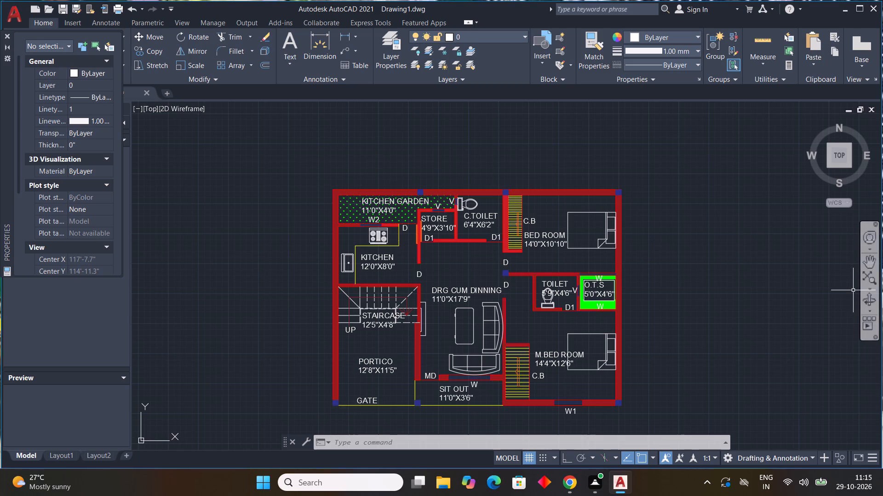
{"action": "key", "text": "ctrl+2"}
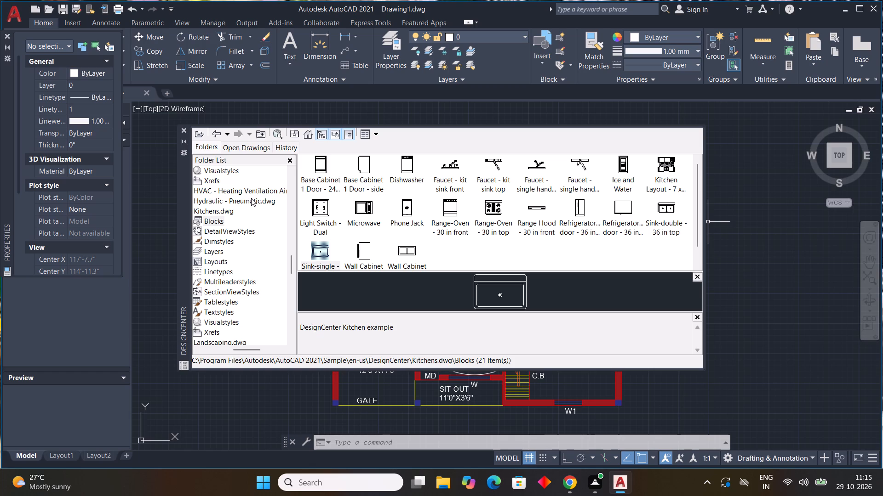
{"action": "scroll", "coordinate": [246, 201], "scroll_direction": "up", "scroll_amount": 6}
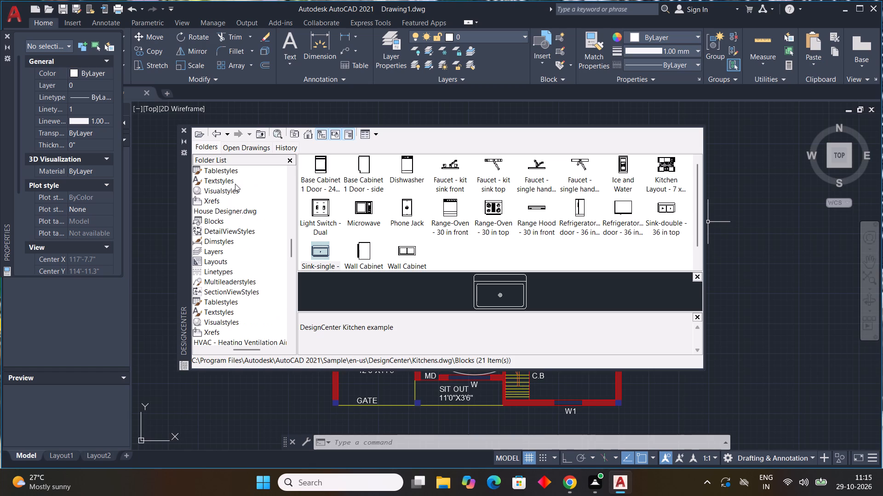
{"action": "scroll", "coordinate": [215, 179], "scroll_direction": "up", "scroll_amount": 2}
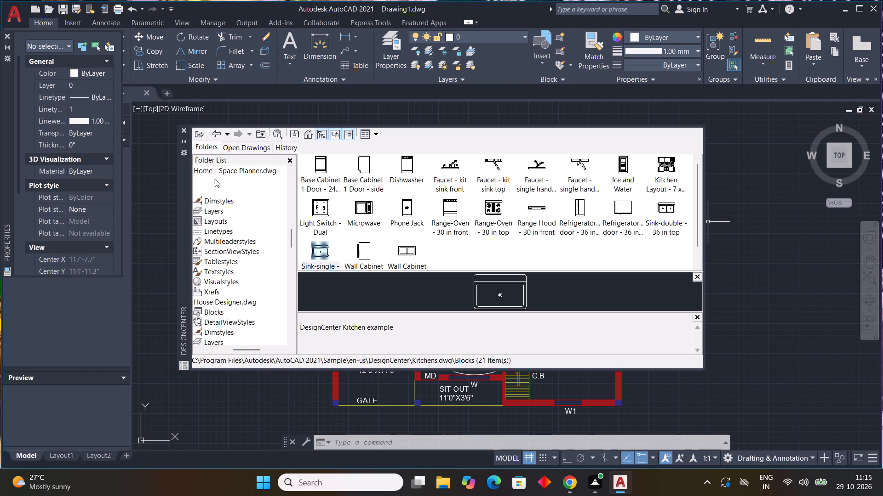
{"action": "double_click", "coordinate": [215, 180]}
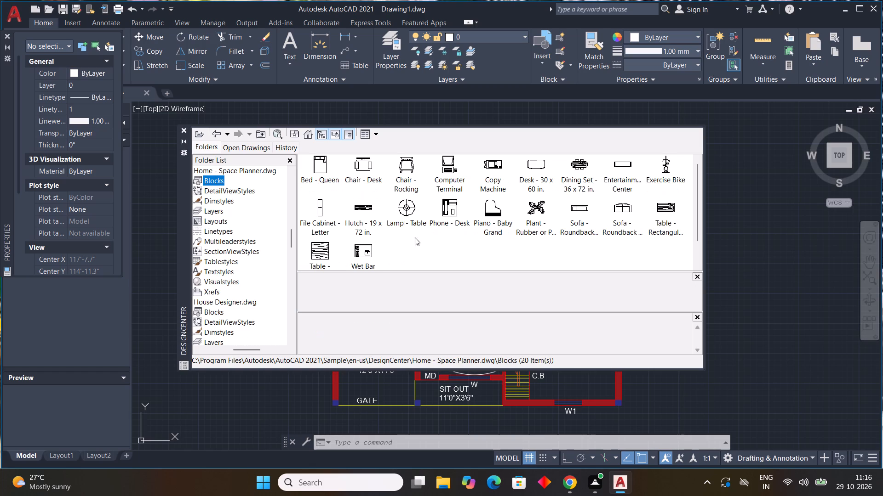
{"action": "left_click", "coordinate": [538, 208]}
{"action": "double_click", "coordinate": [538, 208]}
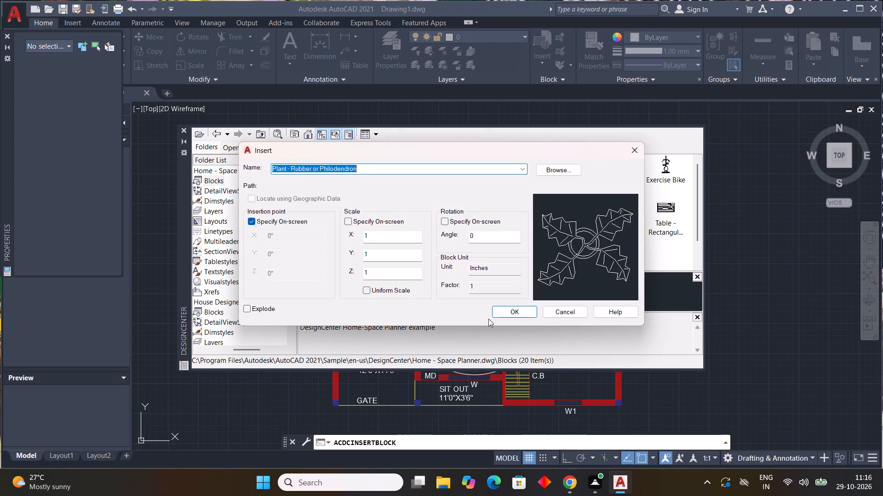
{"action": "left_click", "coordinate": [505, 313]}
{"action": "left_click", "coordinate": [749, 269]}
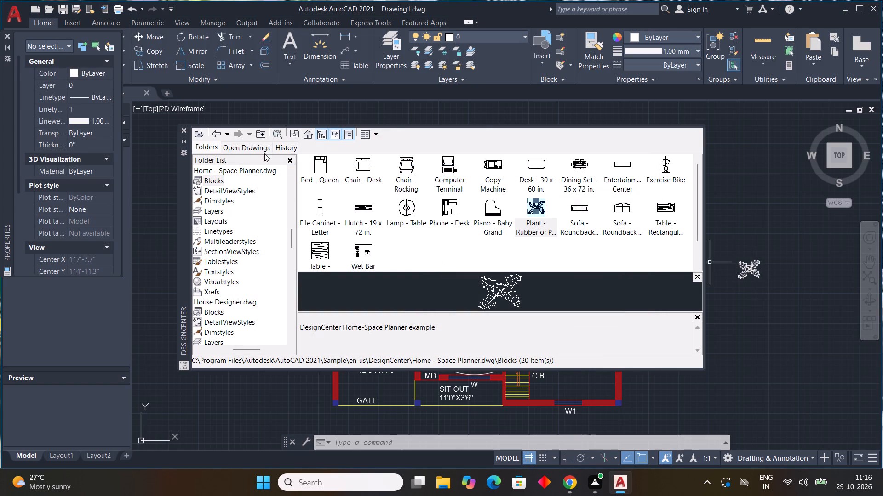
{"action": "left_click", "coordinate": [184, 130]}
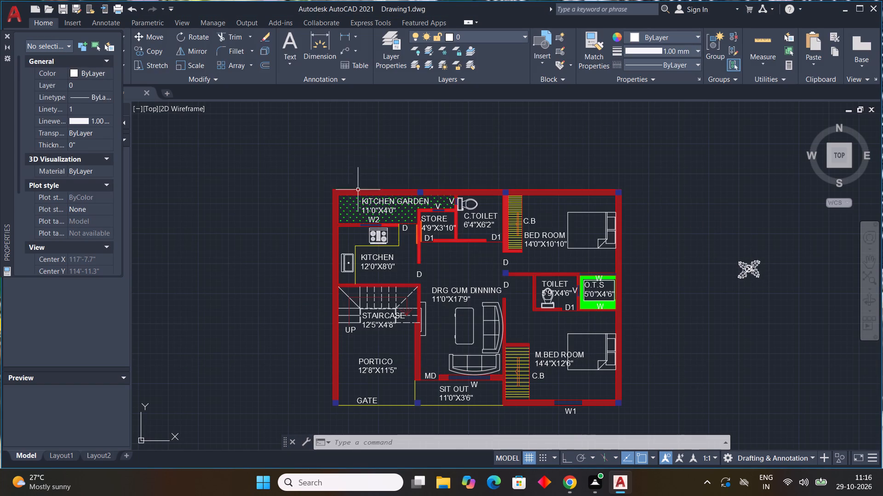
Copy the plant block twice into the KITCHEN GARDEN, one above the other beside the outer west wall.
{"action": "left_click", "coordinate": [747, 274]}
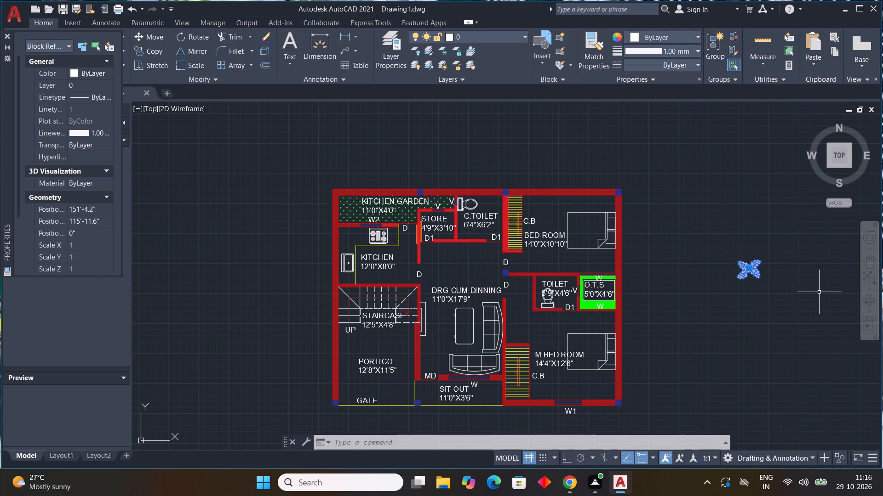
{"action": "type", "text": "CO"}
{"action": "key", "text": "space"}
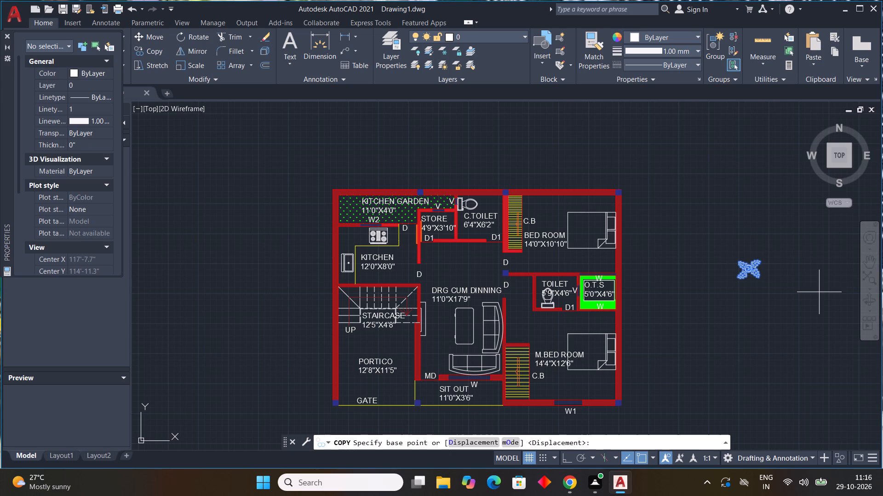
{"action": "left_click", "coordinate": [750, 271]}
{"action": "scroll", "coordinate": [360, 211], "scroll_direction": "up", "scroll_amount": 3}
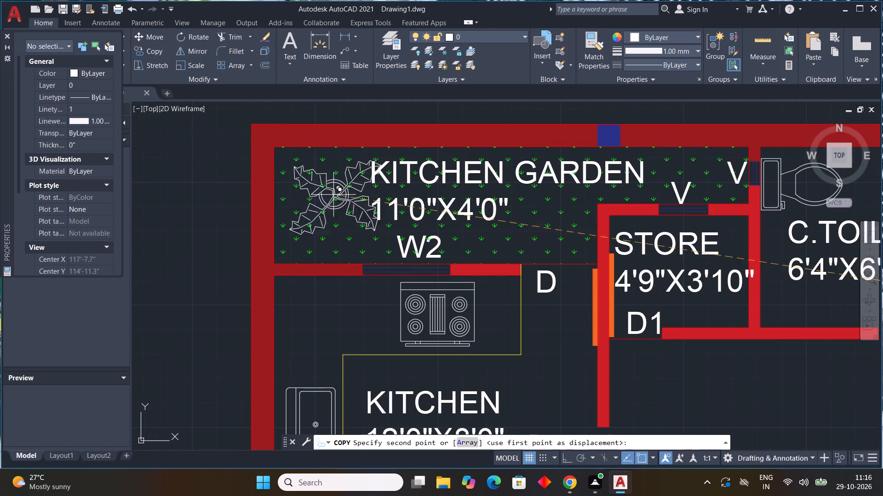
{"action": "left_click", "coordinate": [317, 174]}
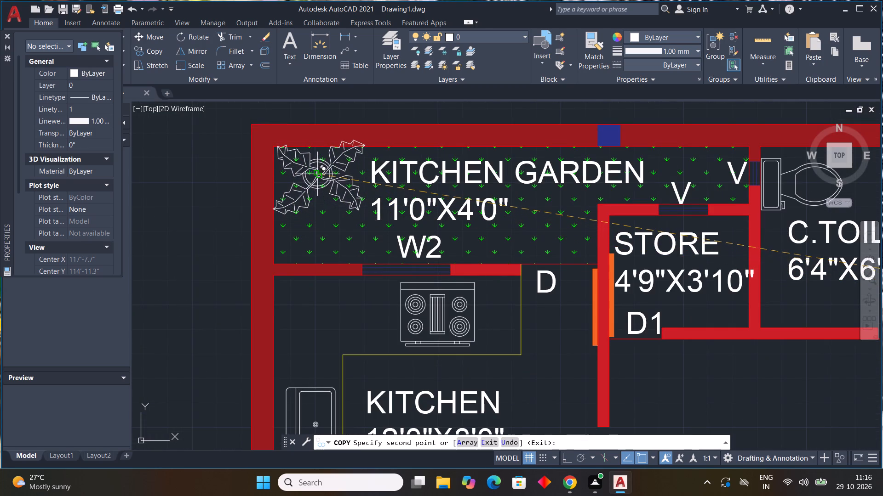
{"action": "left_click", "coordinate": [315, 232]}
Place two more plant copies in the DRG CUM DINNING, one at each end of the unit along the staircase wall.
{"action": "scroll", "coordinate": [522, 260], "scroll_direction": "down", "scroll_amount": 1}
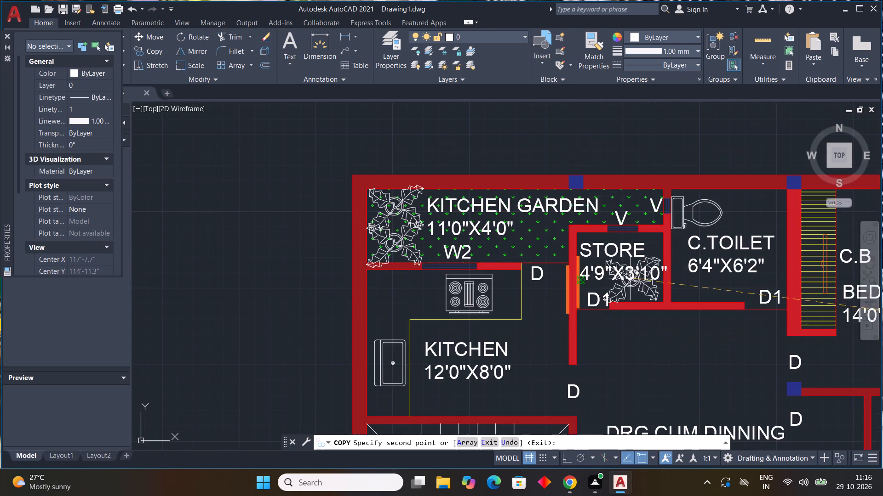
{"action": "middle_click_drag", "start_coordinate": [629, 278], "coordinate": [353, 86]}
{"action": "scroll", "coordinate": [427, 230], "scroll_direction": "down", "scroll_amount": 2}
{"action": "scroll", "coordinate": [379, 243], "scroll_direction": "up", "scroll_amount": 2}
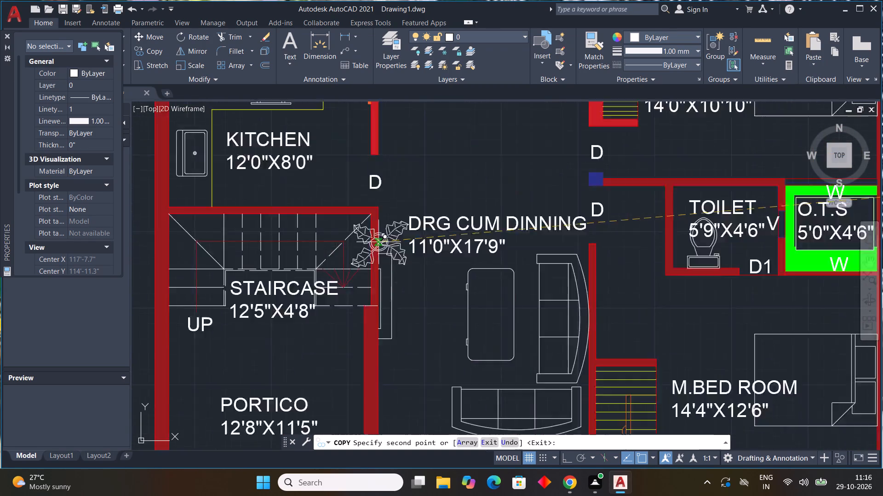
{"action": "scroll", "coordinate": [378, 242], "scroll_direction": "up", "scroll_amount": 2}
{"action": "left_click", "coordinate": [407, 221]}
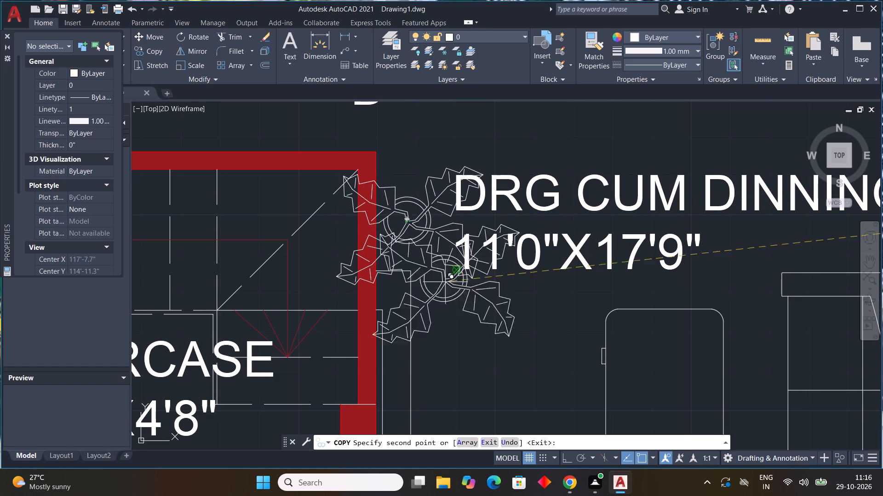
{"action": "scroll", "coordinate": [458, 297], "scroll_direction": "down", "scroll_amount": 2}
{"action": "middle_click_drag", "start_coordinate": [458, 297], "coordinate": [451, 142]}
{"action": "left_click", "coordinate": [433, 239]}
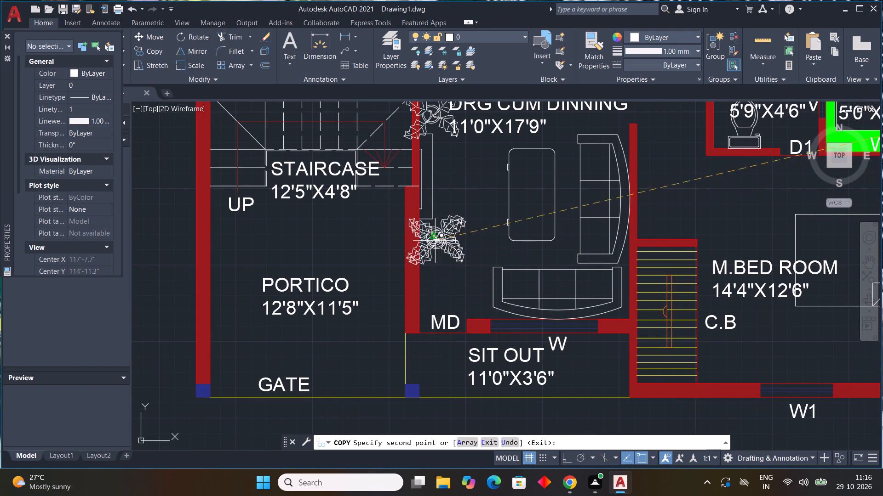
Place two more plant copies in the SIT OUT, one above the other beside the M.BED ROOM wall.
{"action": "middle_click_drag", "start_coordinate": [518, 352], "coordinate": [394, 256]}
{"action": "scroll", "coordinate": [463, 273], "scroll_direction": "up", "scroll_amount": 3}
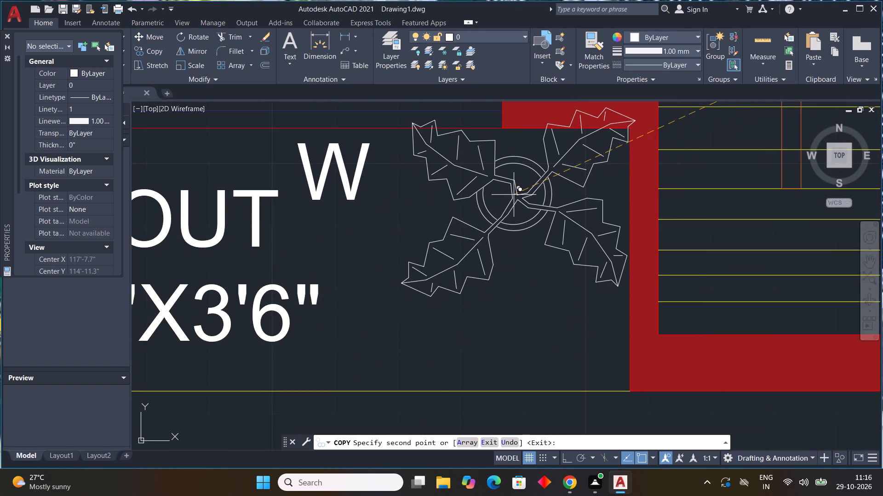
{"action": "left_click", "coordinate": [518, 181]}
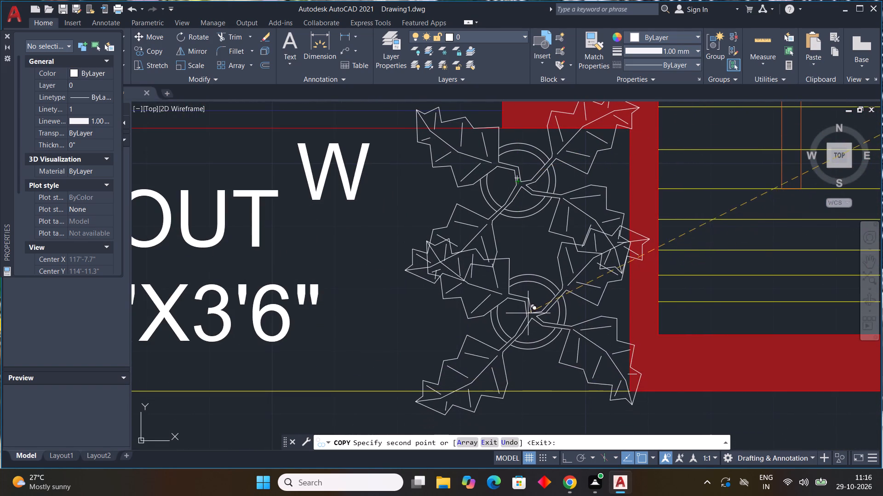
{"action": "left_click", "coordinate": [528, 313]}
{"action": "key", "text": "Escape"}
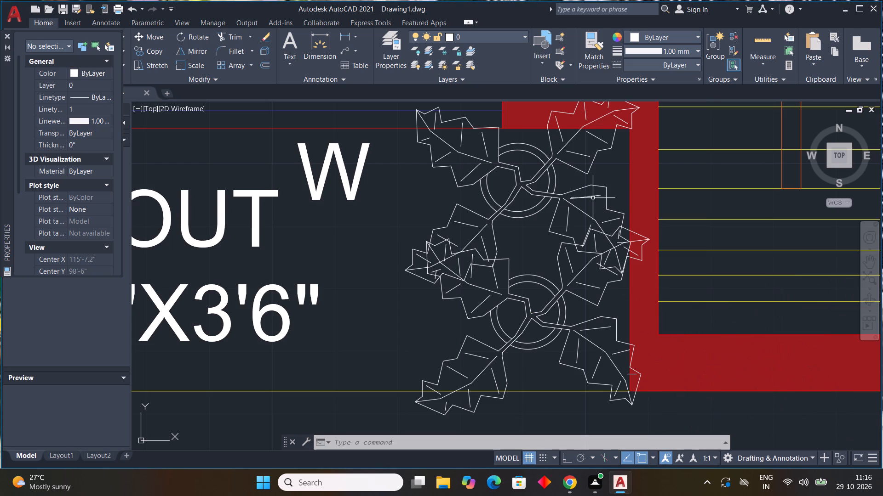
Scale the six plant blocks in the SIT OUT, DRG CUM DINNING and KITCHEN GARDEN to 0.5 in X and Y.
{"action": "left_click_drag", "start_coordinate": [620, 180], "coordinate": [591, 198]}
{"action": "left_click_drag", "start_coordinate": [510, 339], "coordinate": [505, 346]}
{"action": "scroll", "coordinate": [528, 339], "scroll_direction": "down", "scroll_amount": 4}
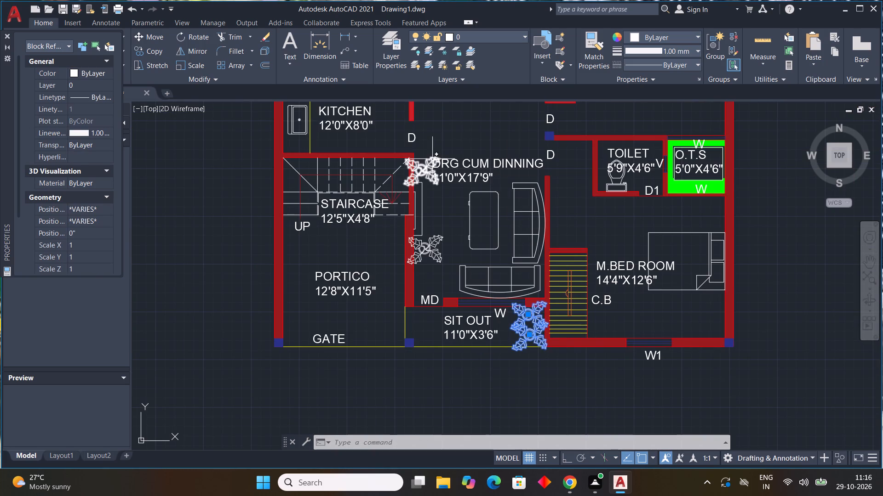
{"action": "left_click", "coordinate": [428, 169]}
{"action": "left_click", "coordinate": [425, 252]}
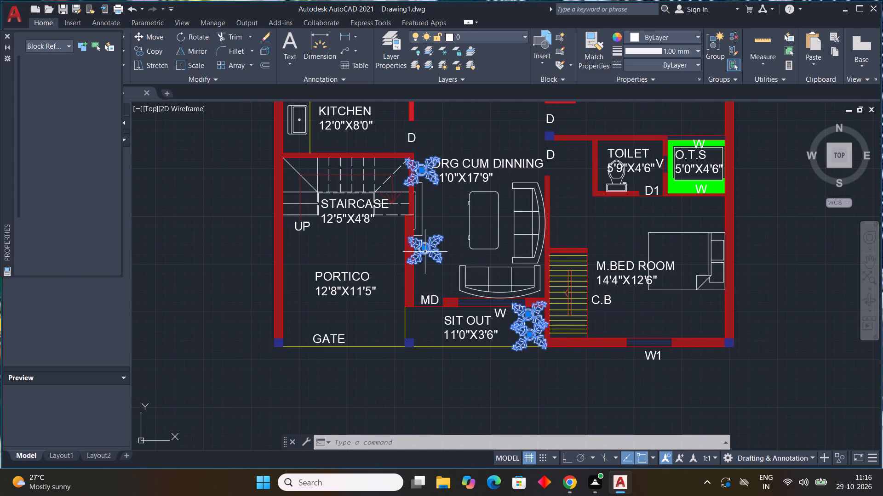
{"action": "middle_click_drag", "start_coordinate": [443, 225], "coordinate": [509, 340]}
{"action": "scroll", "coordinate": [443, 242], "scroll_direction": "down", "scroll_amount": 1}
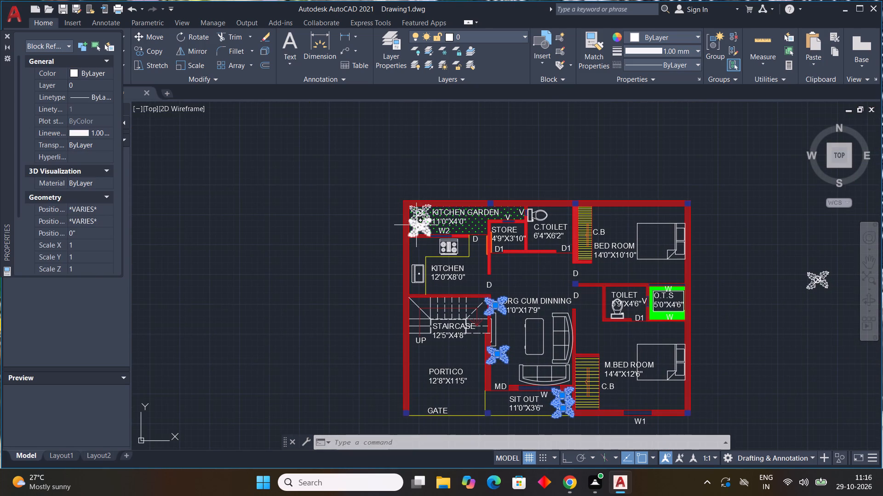
{"action": "left_click", "coordinate": [416, 225]}
{"action": "left_click", "coordinate": [419, 214]}
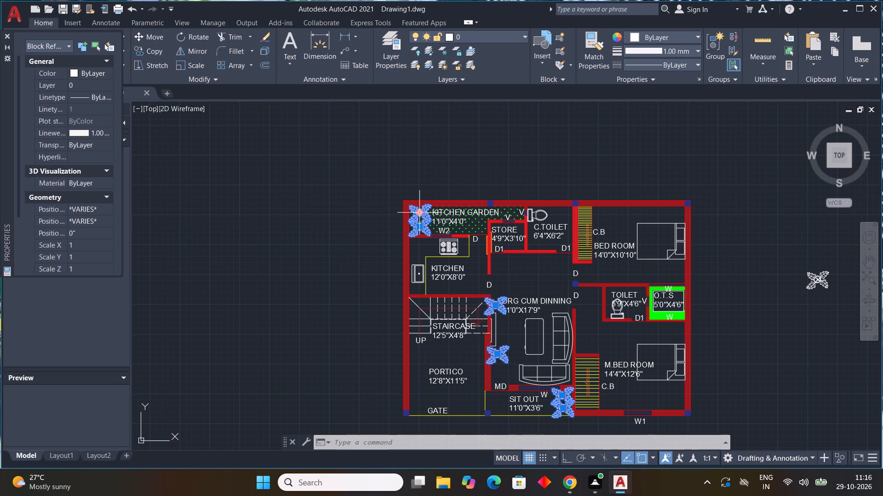
{"action": "right_click", "coordinate": [464, 182]}
{"action": "left_click", "coordinate": [523, 426]}
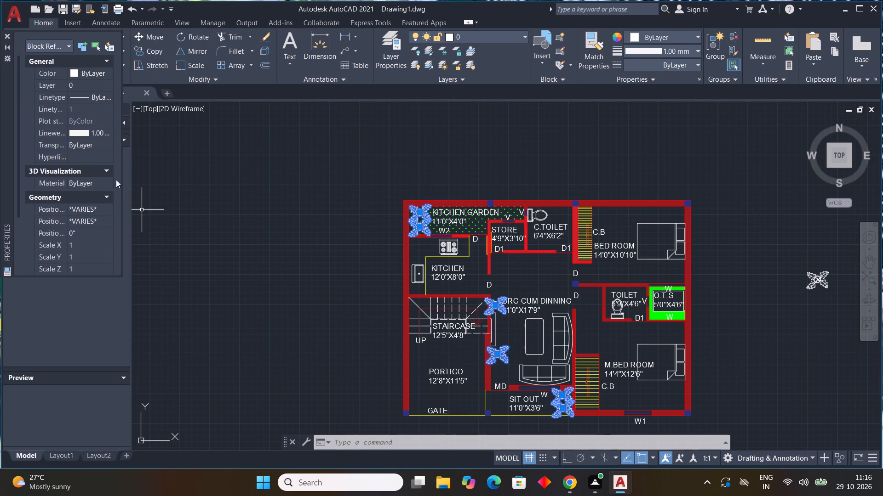
{"action": "scroll", "coordinate": [108, 174], "scroll_direction": "down", "scroll_amount": 6}
{"action": "left_click", "coordinate": [85, 158]}
{"action": "left_click_drag", "start_coordinate": [83, 159], "coordinate": [36, 160]}
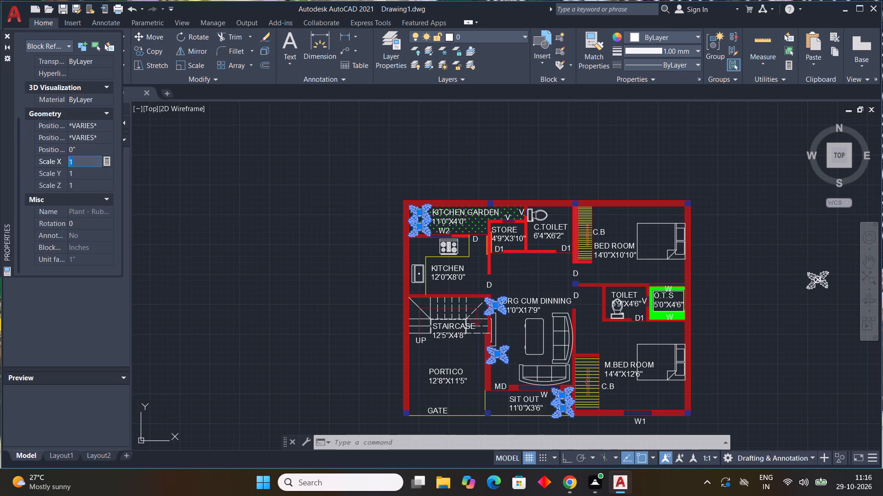
{"action": "type", "text": "0.5"}
{"action": "key", "text": "Return"}
{"action": "key", "text": "0"}
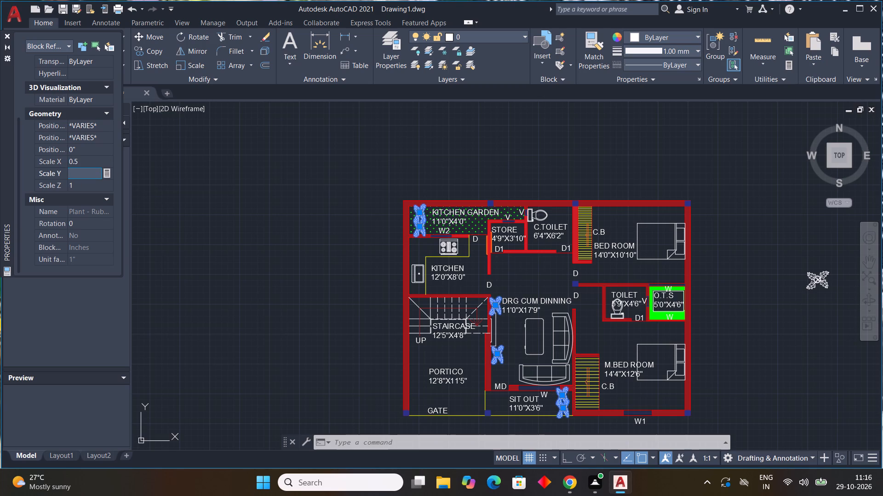
{"action": "type", "text": ".5"}
{"action": "key", "text": "Return"}
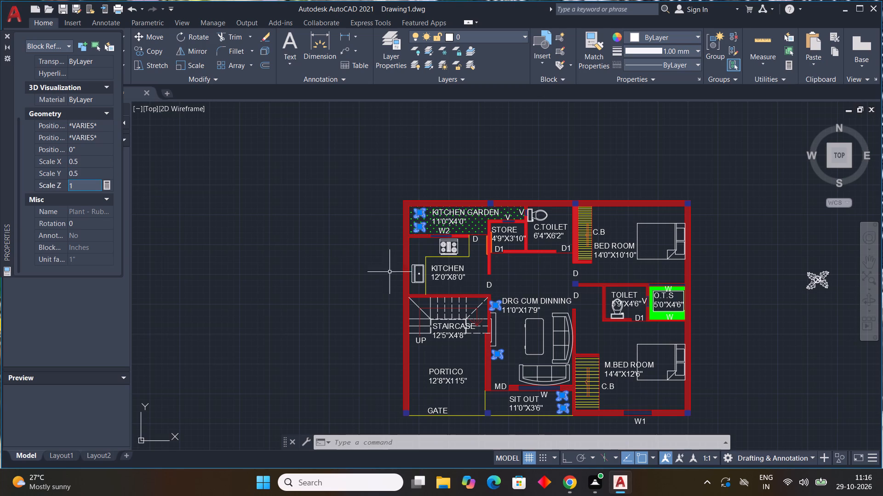
{"action": "scroll", "coordinate": [510, 340], "scroll_direction": "up", "scroll_amount": 3}
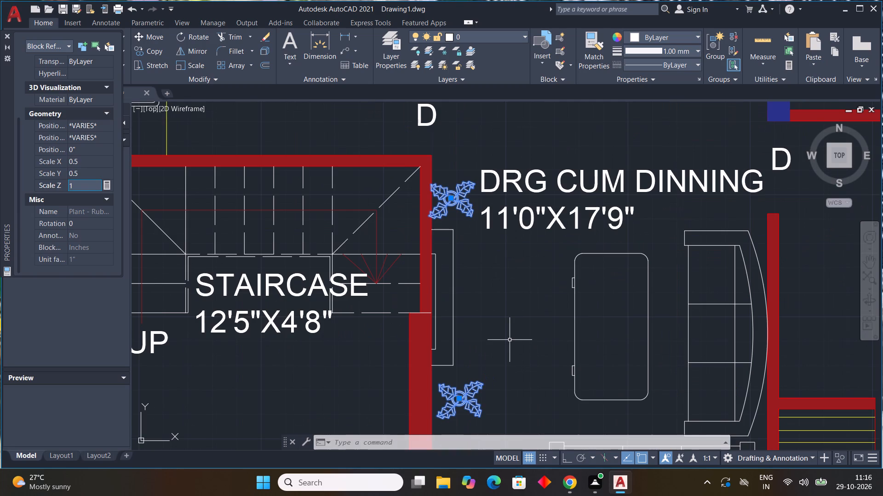
{"action": "key", "text": "Escape"}
Move the southern DRG CUM DINNING plant slightly closer to the end of the unit along the staircase wall.
{"action": "scroll", "coordinate": [509, 340], "scroll_direction": "down", "scroll_amount": 2}
{"action": "middle_click_drag", "start_coordinate": [509, 345], "coordinate": [541, 349]}
{"action": "scroll", "coordinate": [541, 349], "scroll_direction": "down", "scroll_amount": 1}
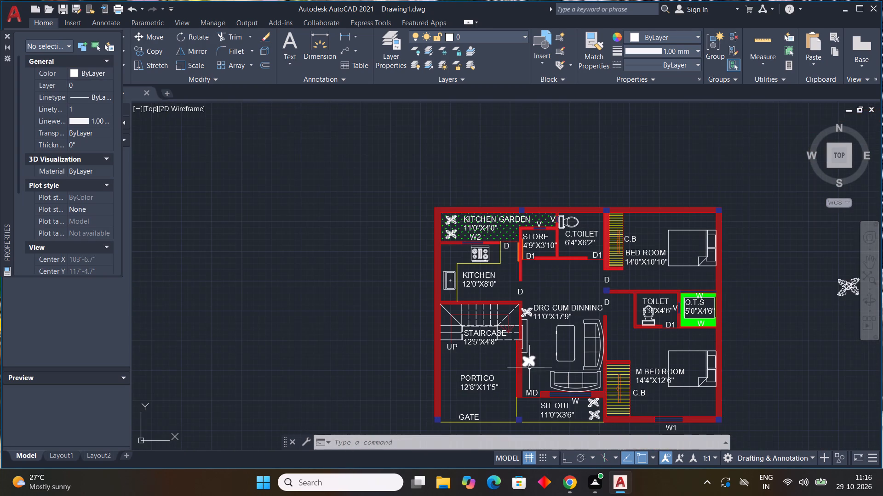
{"action": "scroll", "coordinate": [531, 377], "scroll_direction": "up", "scroll_amount": 3}
{"action": "left_click", "coordinate": [523, 314]}
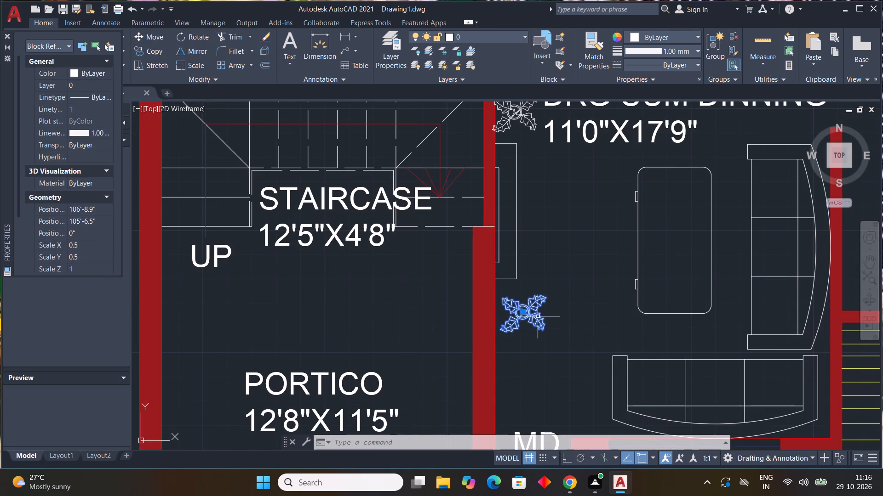
{"action": "type", "text": "M"}
{"action": "key", "text": "space"}
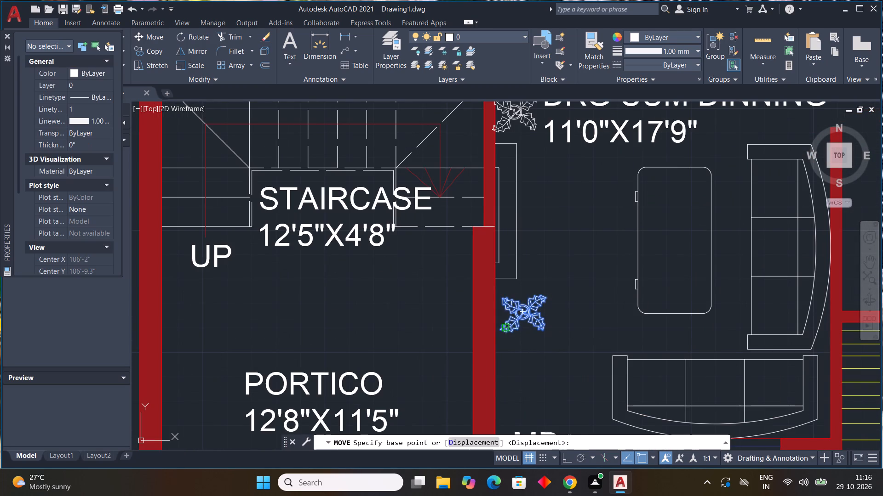
{"action": "left_click", "coordinate": [509, 328]}
{"action": "left_click", "coordinate": [503, 317]}
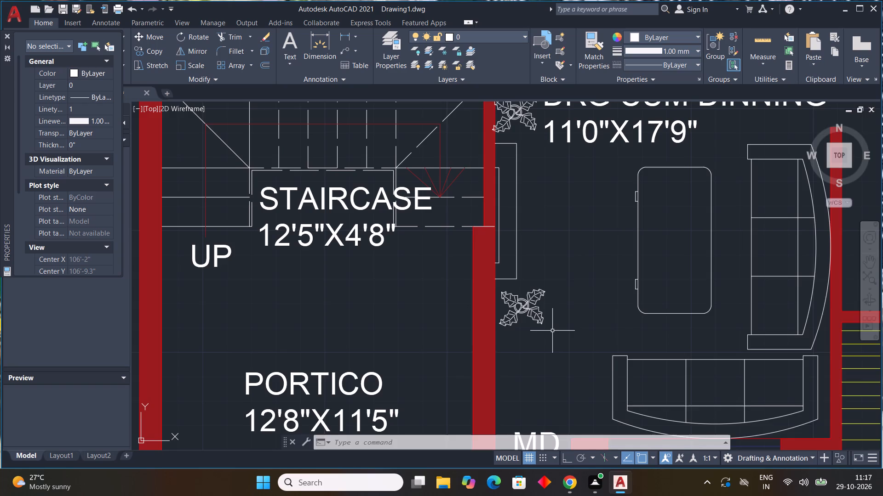
Move the northern DRG CUM DINNING plant slightly away from the staircase wall, just beyond the unit's north end.
{"action": "middle_click_drag", "start_coordinate": [553, 334], "coordinate": [580, 384]}
{"action": "key", "text": "Escape"}
{"action": "left_click", "coordinate": [551, 158]}
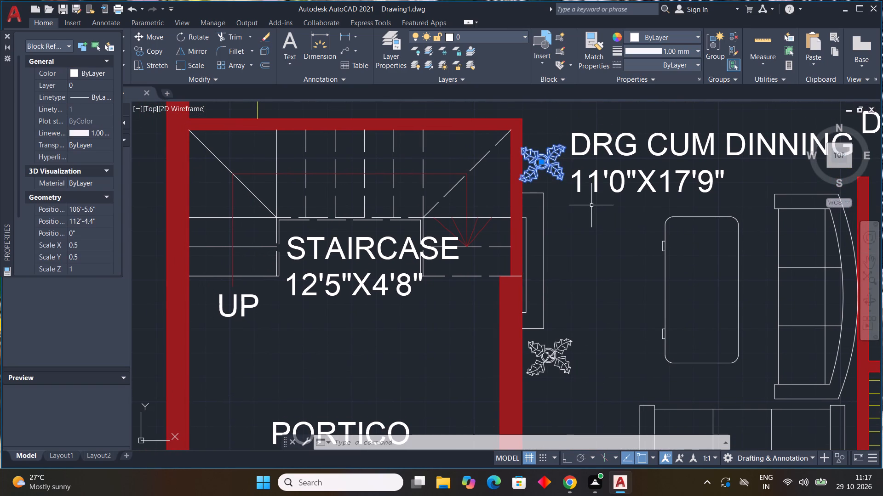
{"action": "type", "text": "M"}
{"action": "key", "text": "space"}
{"action": "left_click_drag", "start_coordinate": [546, 171], "coordinate": [550, 192]}
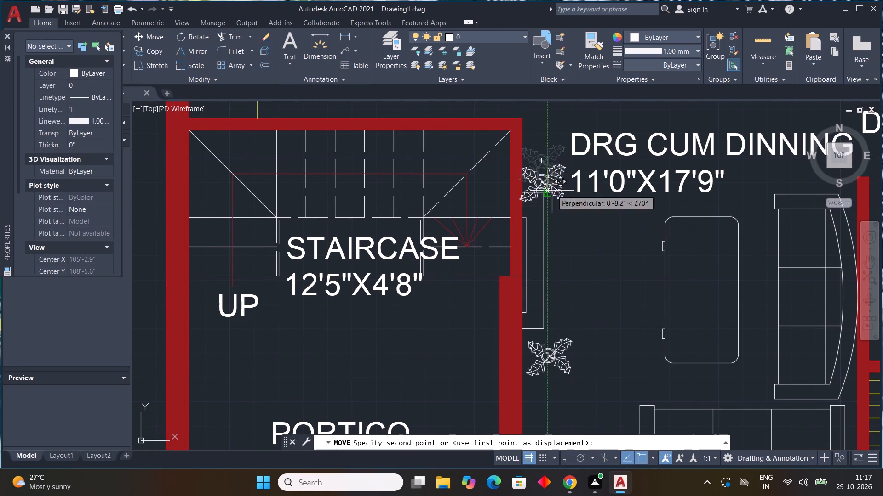
{"action": "left_click", "coordinate": [558, 180]}
{"action": "left_click", "coordinate": [555, 176]}
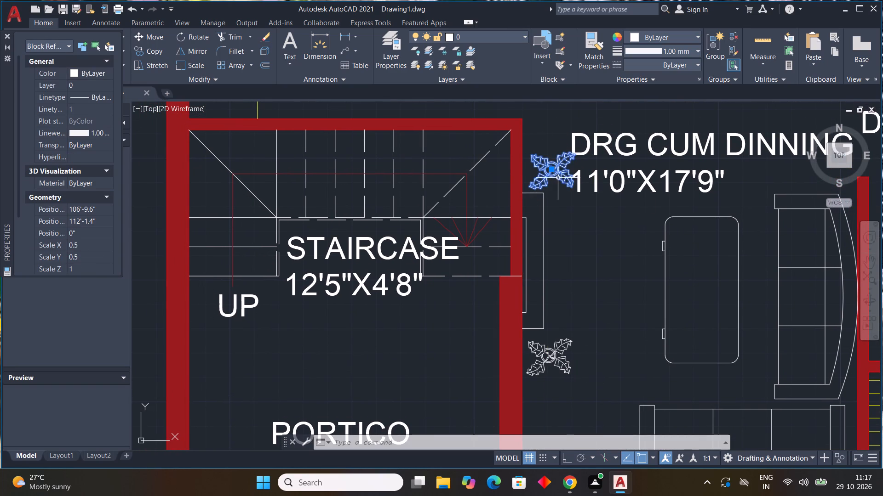
{"action": "type", "text": "M"}
{"action": "key", "text": "space"}
{"action": "scroll", "coordinate": [552, 176], "scroll_direction": "up", "scroll_amount": 3}
{"action": "left_click_drag", "start_coordinate": [553, 146], "coordinate": [552, 146]}
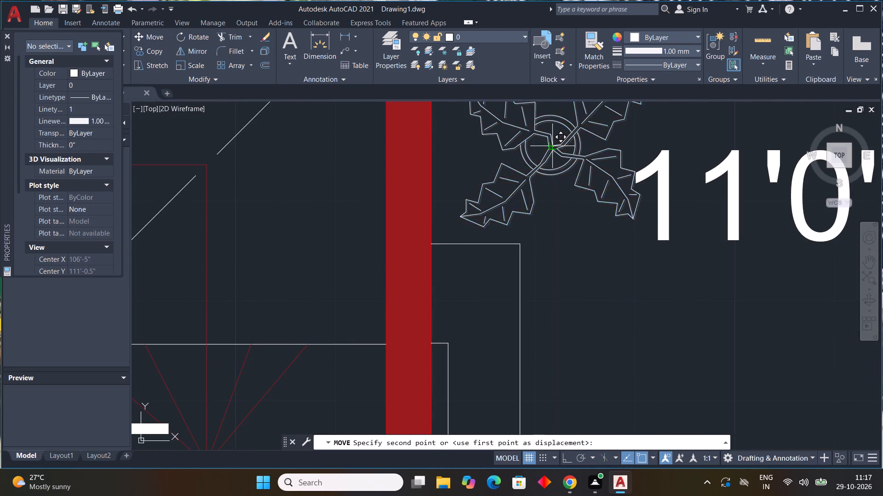
{"action": "left_click_drag", "start_coordinate": [552, 146], "coordinate": [545, 151]}
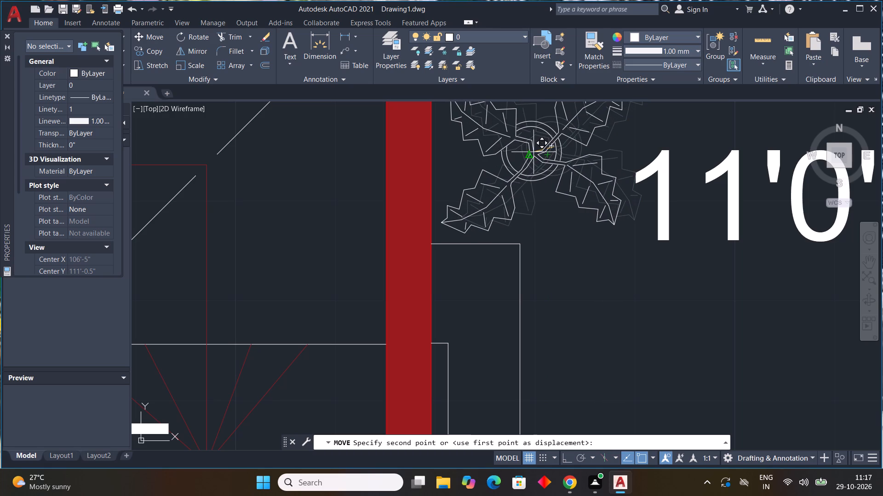
{"action": "left_click", "coordinate": [533, 152]}
Check the placement of the resized plants in the KITCHEN GARDEN, DRG CUM DINNING and SIT OUT.
{"action": "scroll", "coordinate": [553, 163], "scroll_direction": "down", "scroll_amount": 3}
{"action": "middle_click_drag", "start_coordinate": [587, 203], "coordinate": [628, 294]}
{"action": "scroll", "coordinate": [629, 294], "scroll_direction": "down", "scroll_amount": 1}
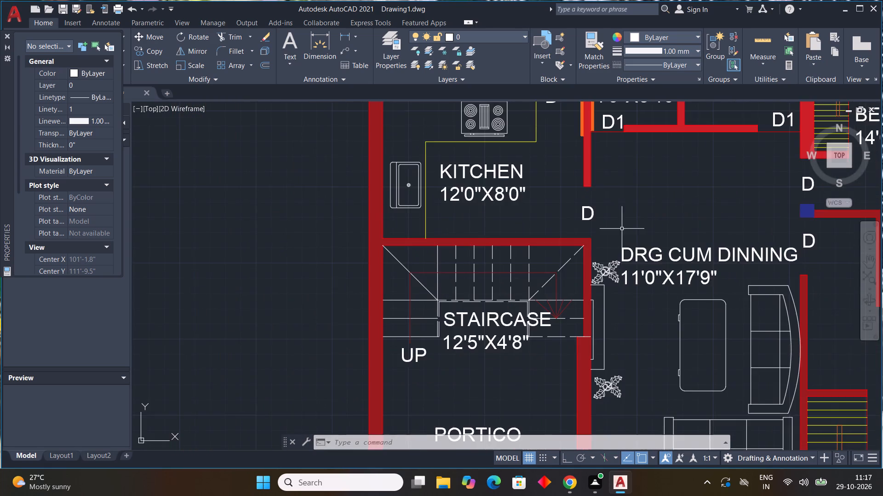
{"action": "middle_click_drag", "start_coordinate": [619, 235], "coordinate": [694, 378]}
{"action": "key", "text": "Escape"}
{"action": "scroll", "coordinate": [579, 253], "scroll_direction": "down", "scroll_amount": 1}
{"action": "middle_click_drag", "start_coordinate": [569, 252], "coordinate": [562, 248]}
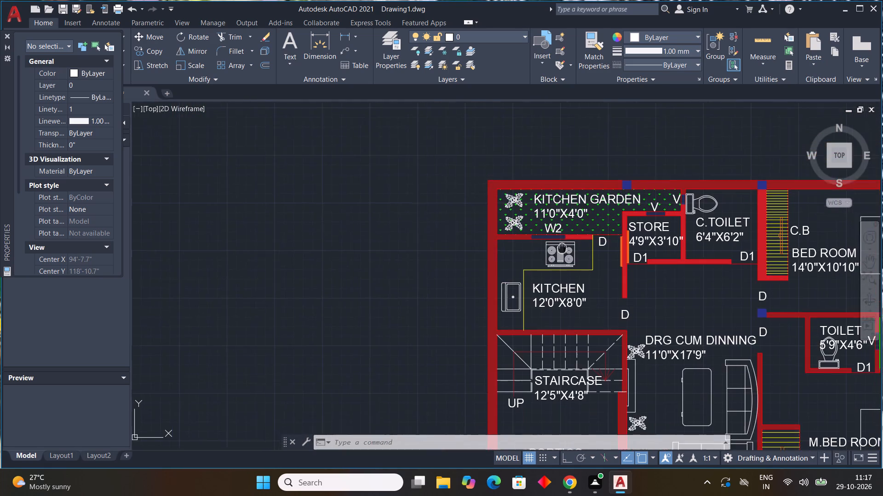
{"action": "middle_click_drag", "start_coordinate": [562, 248], "coordinate": [343, 141]}
{"action": "middle_click_drag", "start_coordinate": [538, 389], "coordinate": [526, 343]}
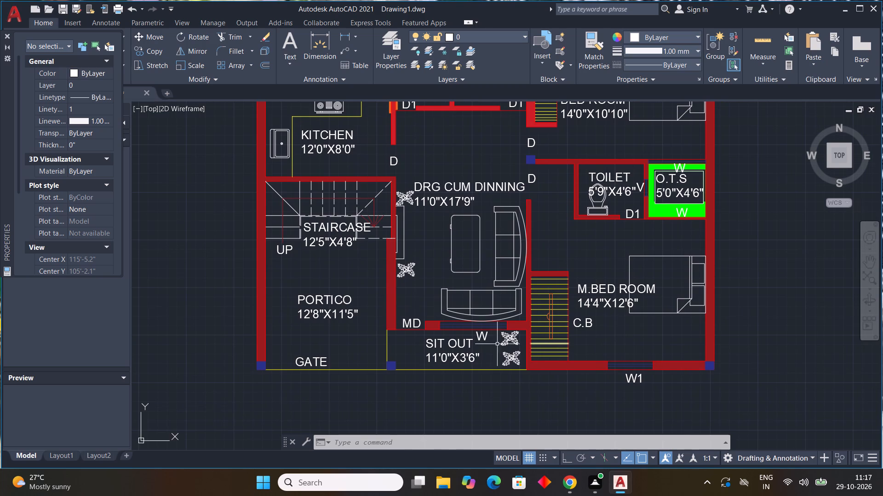
{"action": "scroll", "coordinate": [499, 344], "scroll_direction": "up", "scroll_amount": 3}
{"action": "key", "text": "Escape"}
{"action": "key", "text": "Escape"}
Delete the original plant block from the empty space east of the house.
{"action": "scroll", "coordinate": [580, 326], "scroll_direction": "down", "scroll_amount": 5}
{"action": "middle_click_drag", "start_coordinate": [665, 353], "coordinate": [616, 340]}
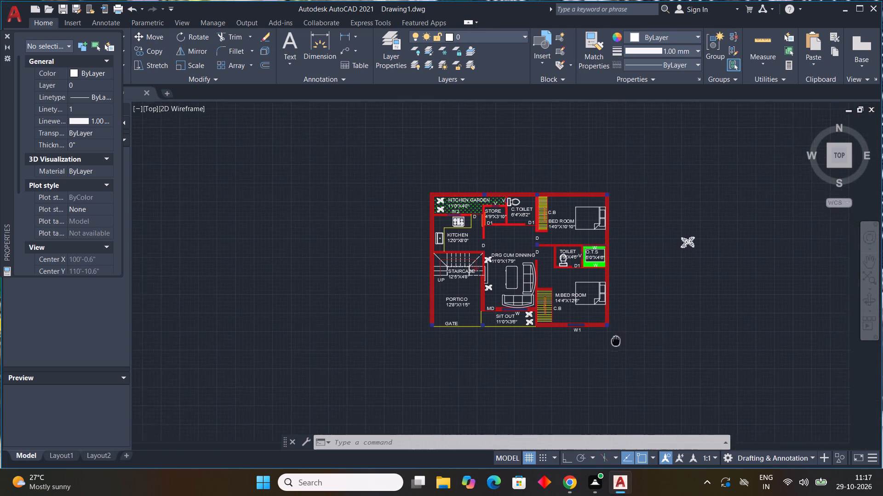
{"action": "middle_click_drag", "start_coordinate": [616, 340], "coordinate": [614, 333]}
{"action": "left_click_drag", "start_coordinate": [690, 211], "coordinate": [690, 225]}
{"action": "left_click", "coordinate": [680, 264]}
{"action": "key", "text": "Delete"}
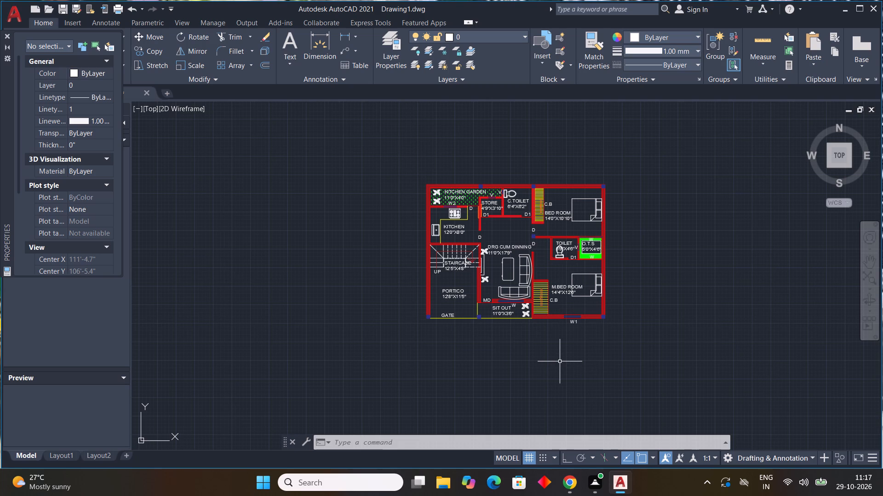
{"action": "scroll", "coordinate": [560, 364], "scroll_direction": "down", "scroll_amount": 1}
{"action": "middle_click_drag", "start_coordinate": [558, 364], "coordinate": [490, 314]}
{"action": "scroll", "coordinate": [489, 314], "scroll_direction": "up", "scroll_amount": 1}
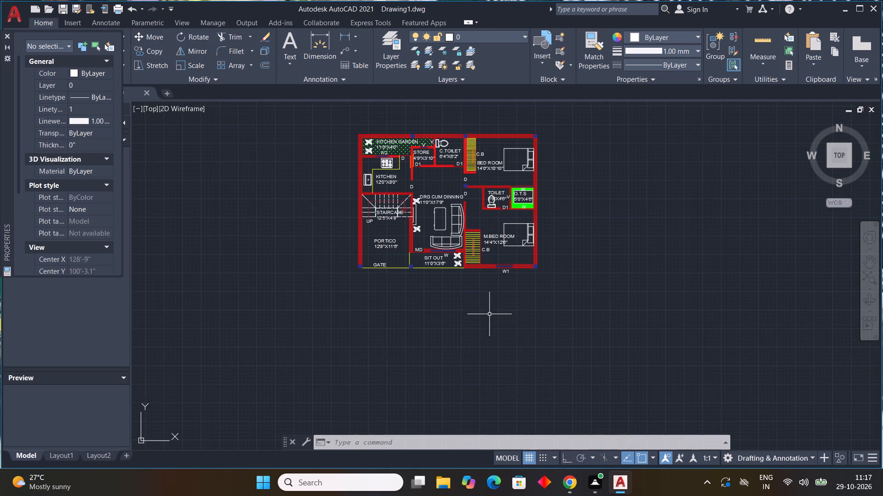
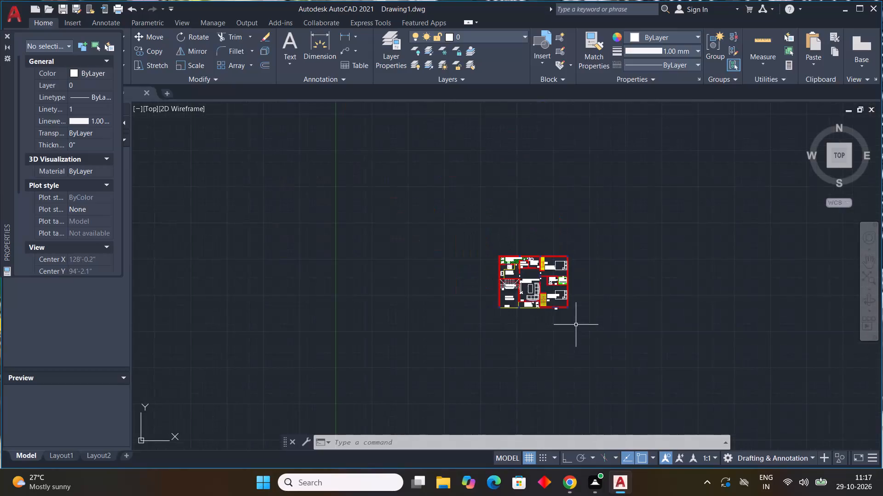
Save the drawing as TASK-33 in the Documents folder.
{"action": "scroll", "coordinate": [527, 303], "scroll_direction": "up", "scroll_amount": 4}
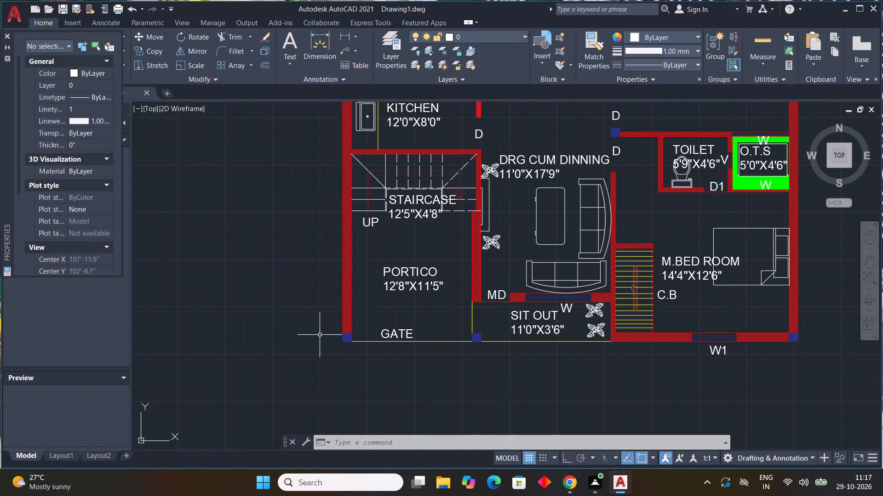
{"action": "key", "text": "ctrl+s"}
{"action": "left_click_drag", "start_coordinate": [436, 343], "coordinate": [436, 343]}
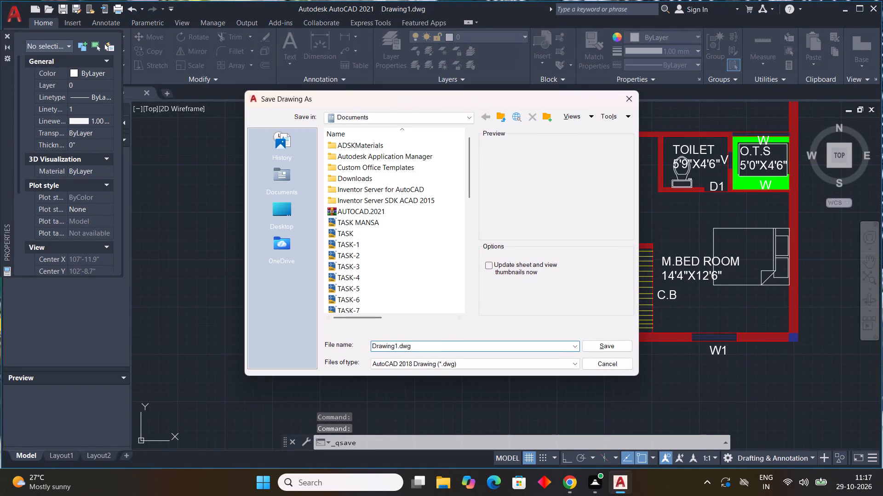
{"action": "left_click_drag", "start_coordinate": [436, 343], "coordinate": [249, 344]}
{"action": "type", "text": "TASK"}
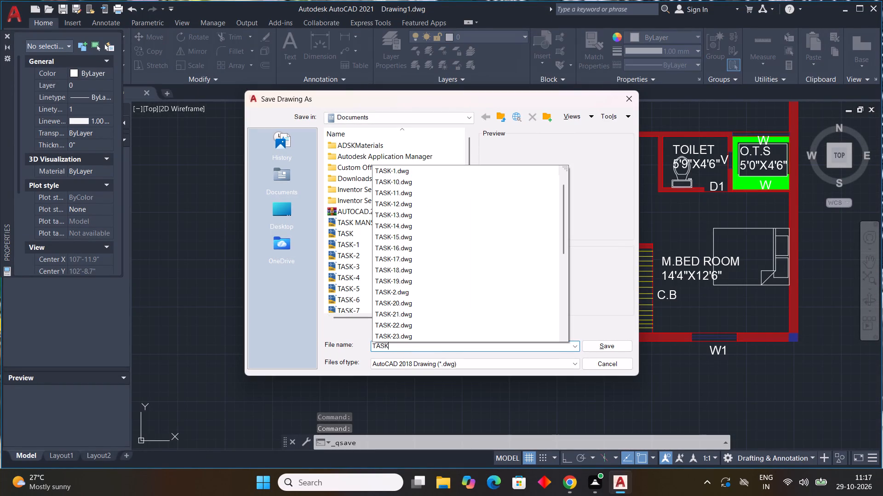
{"action": "key", "text": "minus"}
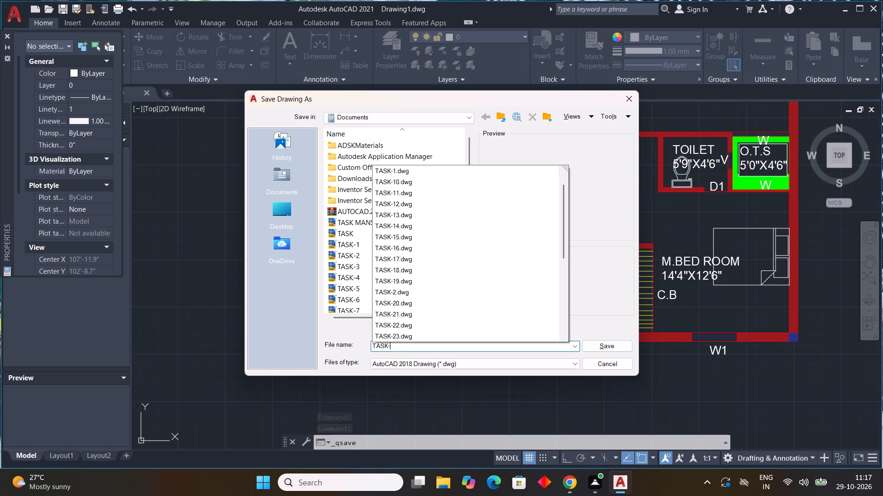
{"action": "scroll", "coordinate": [415, 275], "scroll_direction": "down", "scroll_amount": 5}
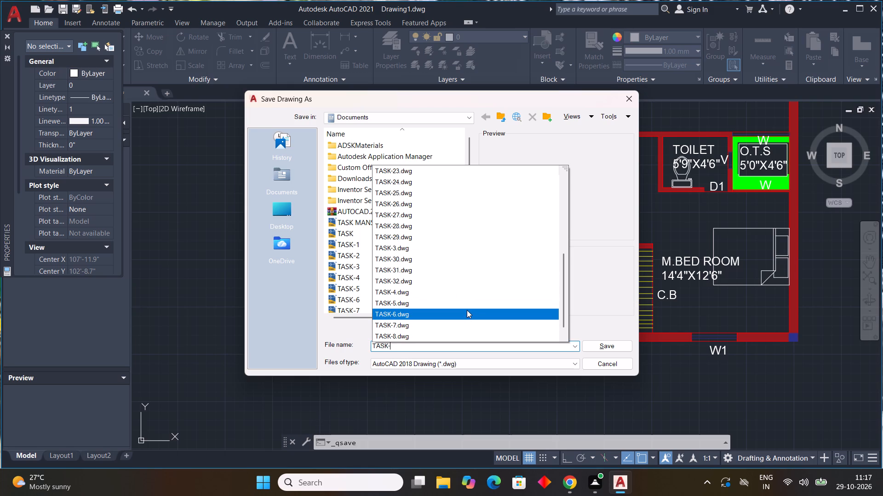
{"action": "scroll", "coordinate": [437, 171], "scroll_direction": "up", "scroll_amount": 9}
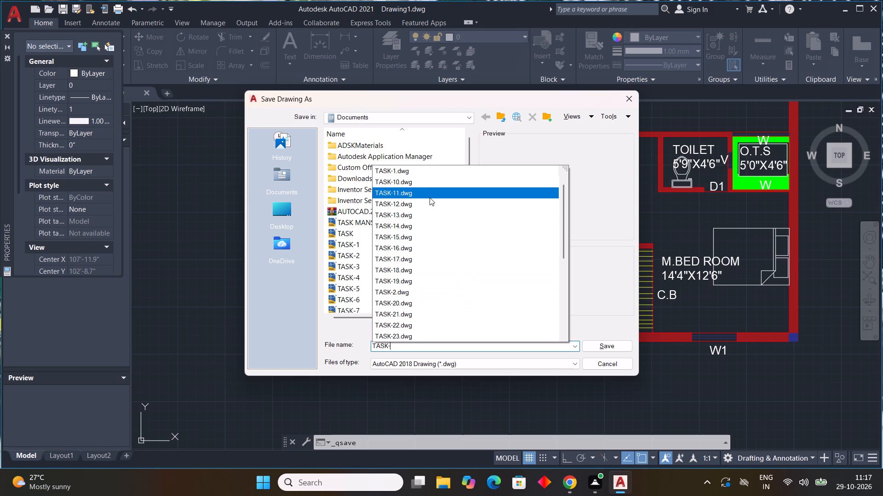
{"action": "scroll", "coordinate": [430, 197], "scroll_direction": "up", "scroll_amount": 3}
{"action": "scroll", "coordinate": [424, 223], "scroll_direction": "down", "scroll_amount": 4}
{"action": "scroll", "coordinate": [424, 309], "scroll_direction": "down", "scroll_amount": 12}
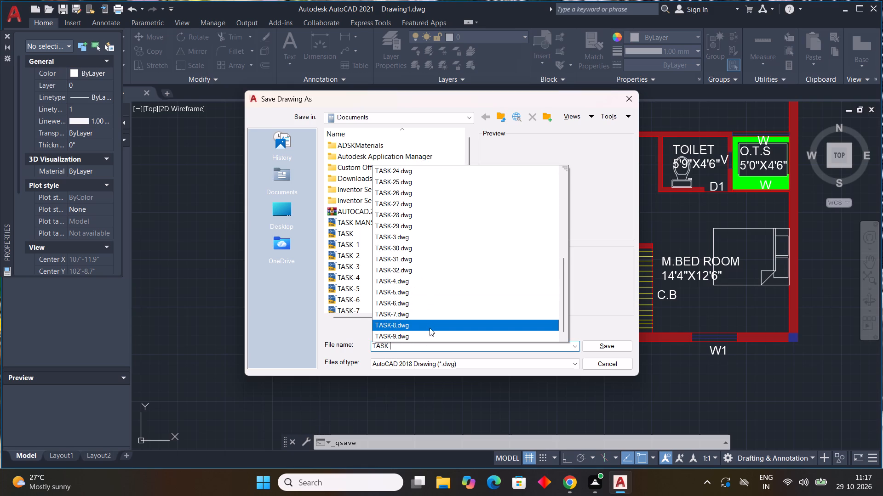
{"action": "scroll", "coordinate": [405, 196], "scroll_direction": "up", "scroll_amount": 2}
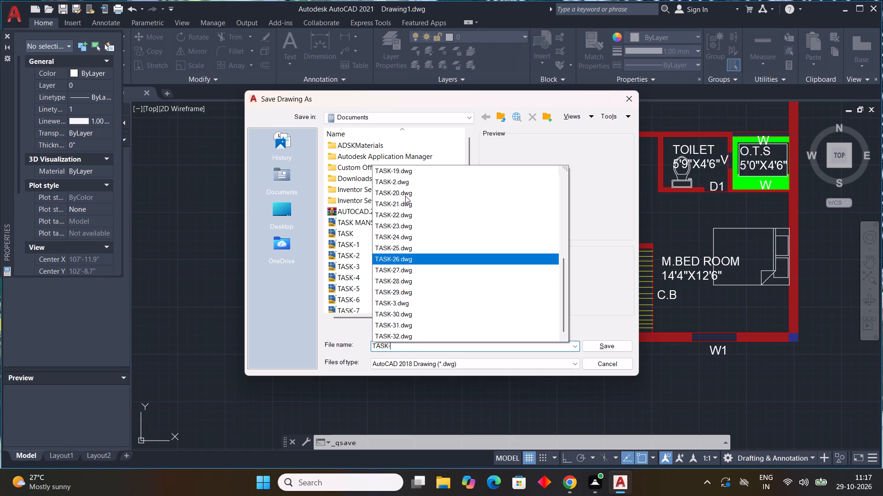
{"action": "scroll", "coordinate": [407, 217], "scroll_direction": "up", "scroll_amount": 3}
{"action": "scroll", "coordinate": [408, 242], "scroll_direction": "down", "scroll_amount": 3}
{"action": "scroll", "coordinate": [410, 293], "scroll_direction": "down", "scroll_amount": 2}
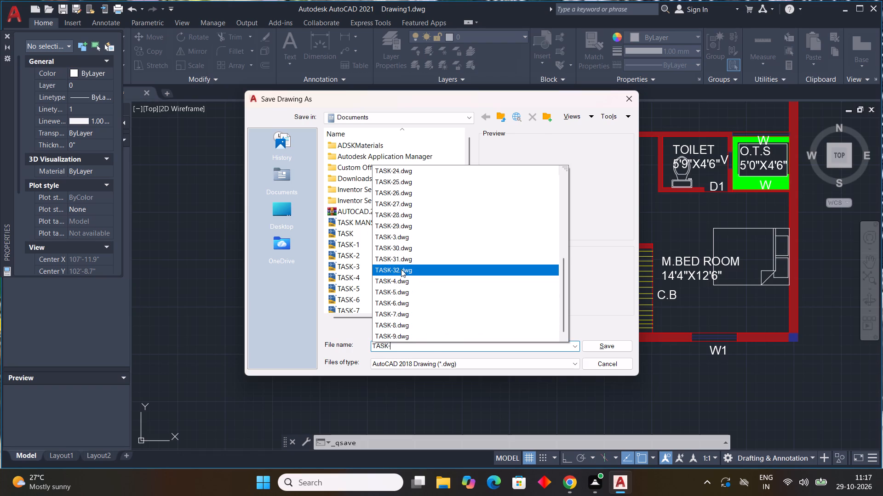
{"action": "type", "text": "33"}
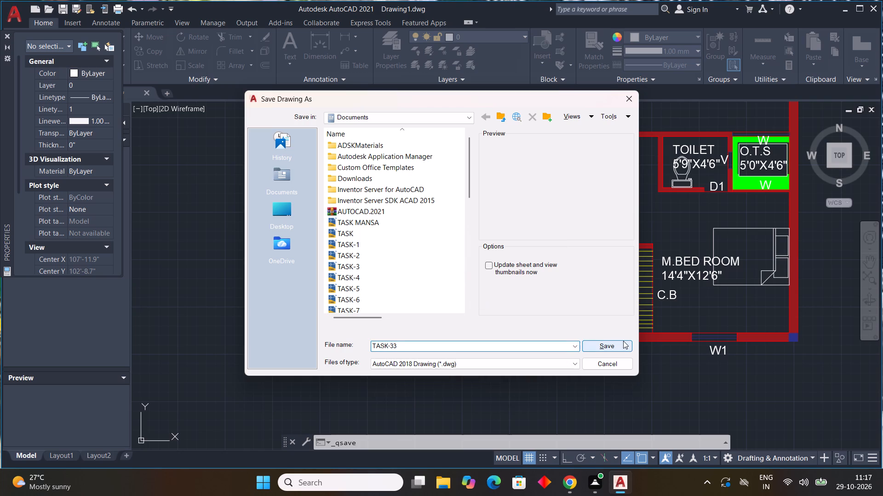
{"action": "left_click", "coordinate": [624, 345]}
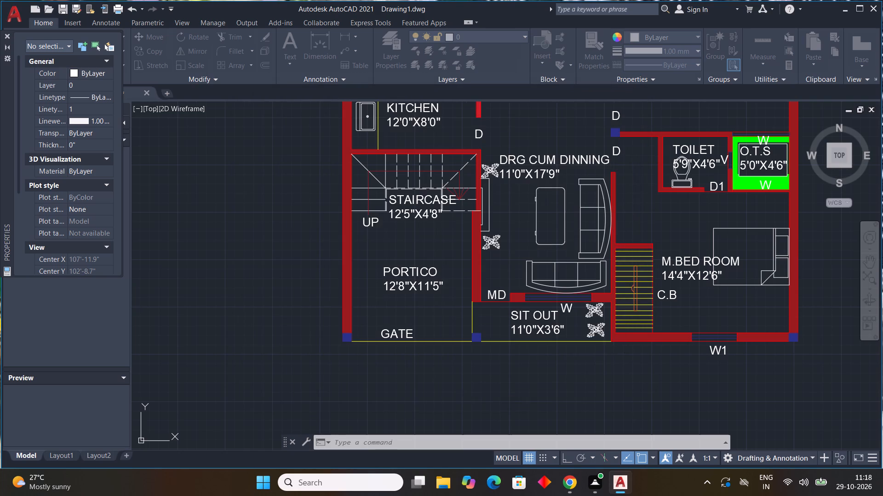
{"action": "key", "text": "ctrl+s"}
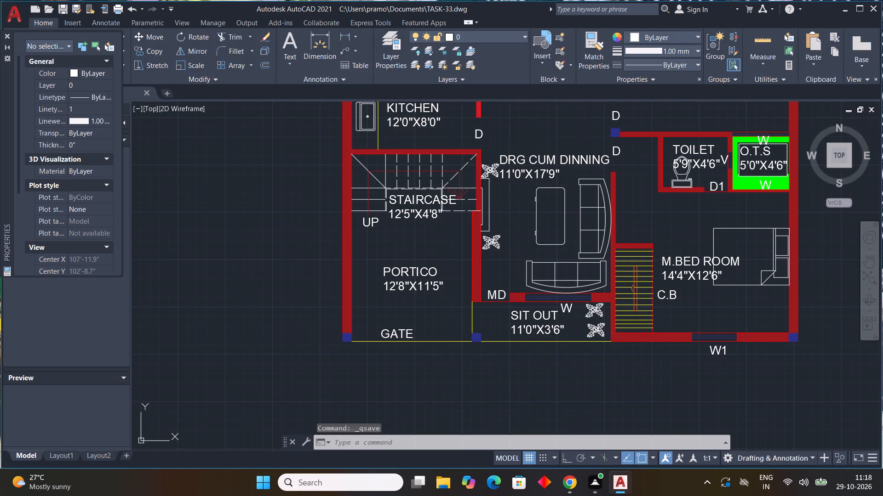
Save the drawing again with Save As under the same name, TASK-33, replacing the existing file.
{"action": "left_click", "coordinate": [14, 7]}
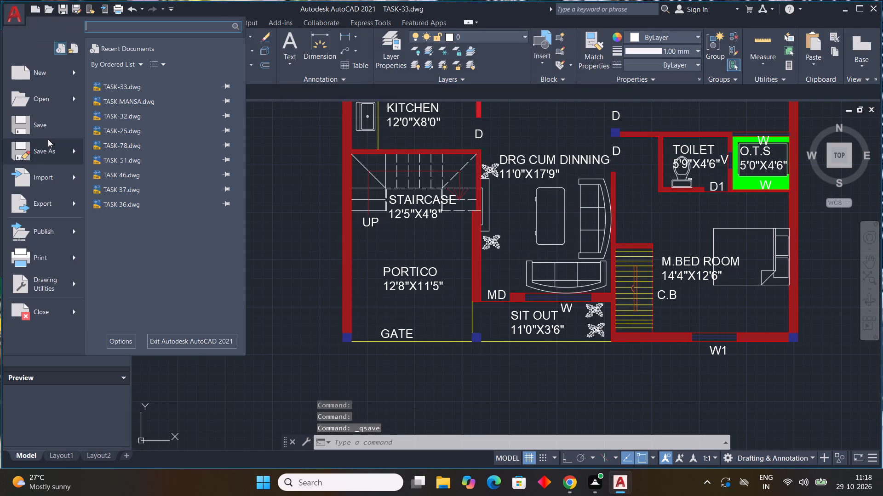
{"action": "left_click", "coordinate": [49, 149]}
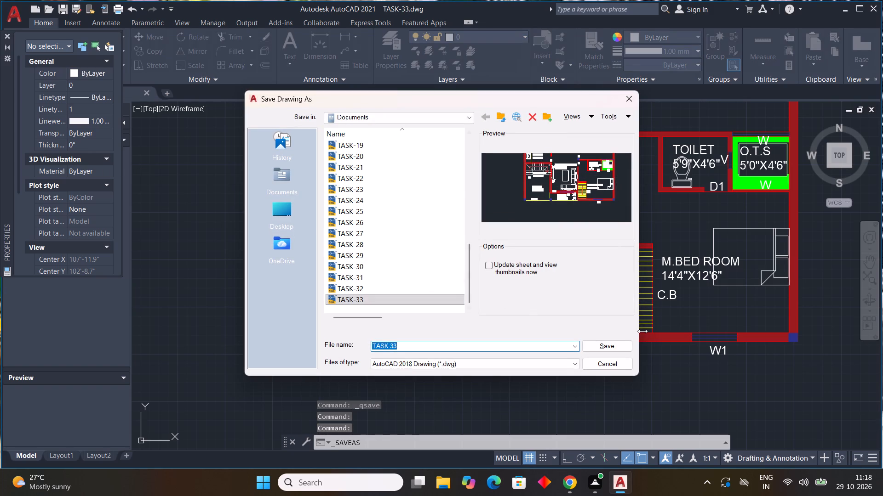
{"action": "left_click", "coordinate": [614, 345]}
{"action": "left_click", "coordinate": [410, 267]}
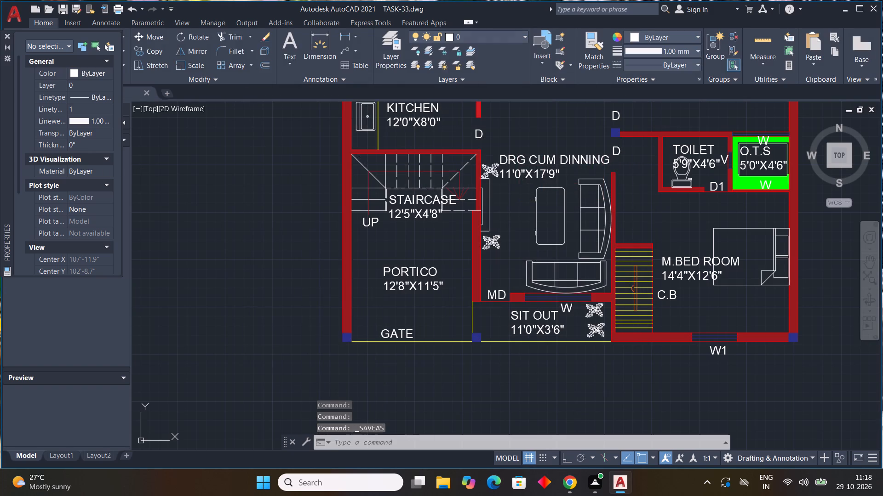
Start a plot of the model and choose AutoCAD PDF (High Quality Print).pc3 as the plotter.
{"action": "left_click", "coordinate": [7, 4]}
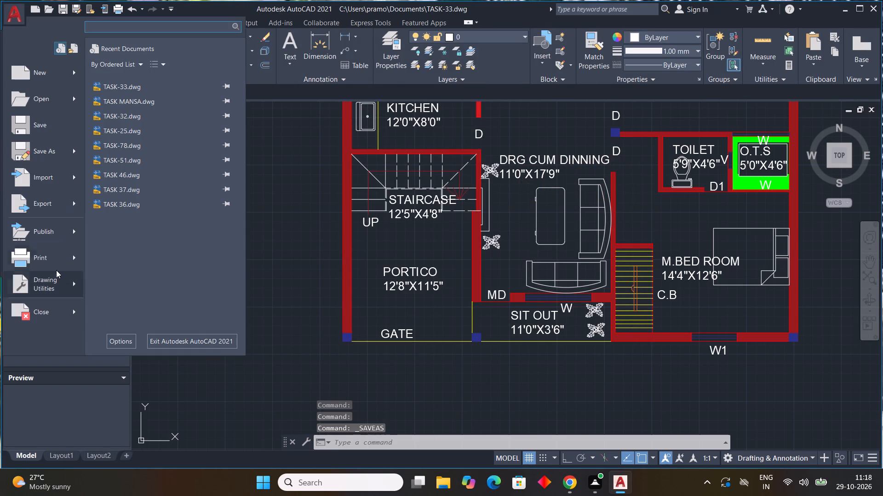
{"action": "left_click", "coordinate": [53, 265]}
{"action": "scroll", "coordinate": [246, 216], "scroll_direction": "down", "scroll_amount": 2}
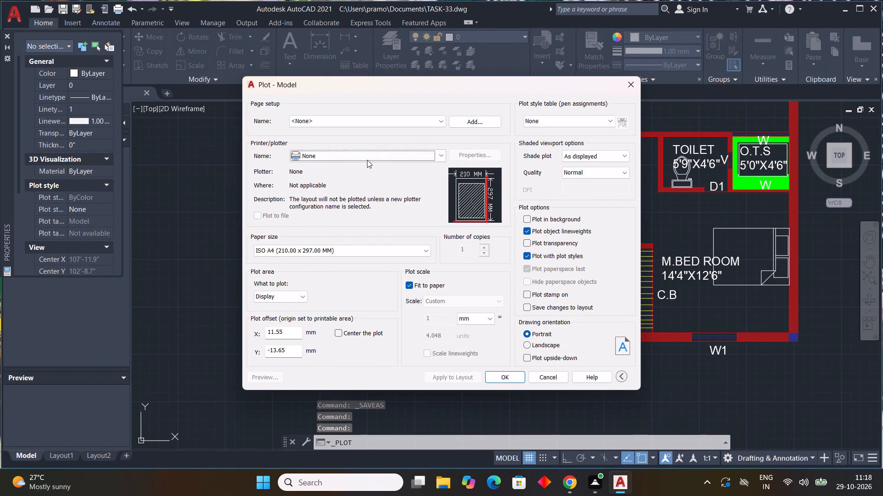
{"action": "left_click", "coordinate": [367, 160]}
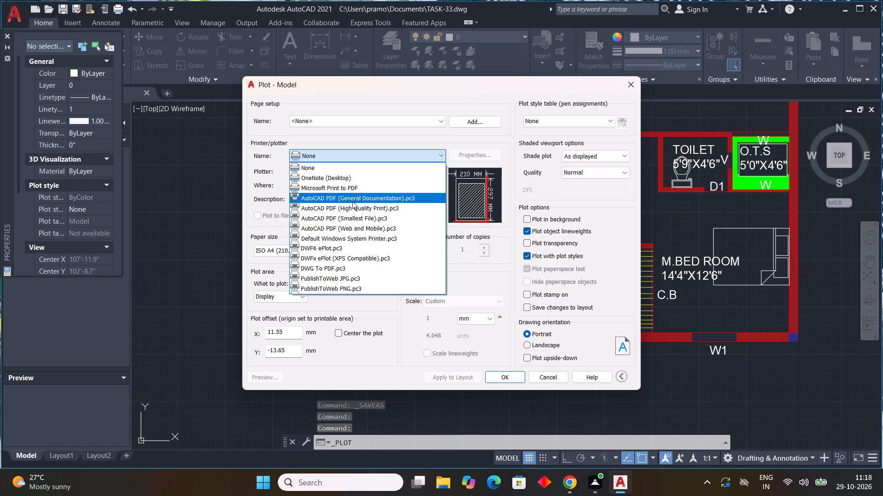
{"action": "left_click", "coordinate": [352, 208]}
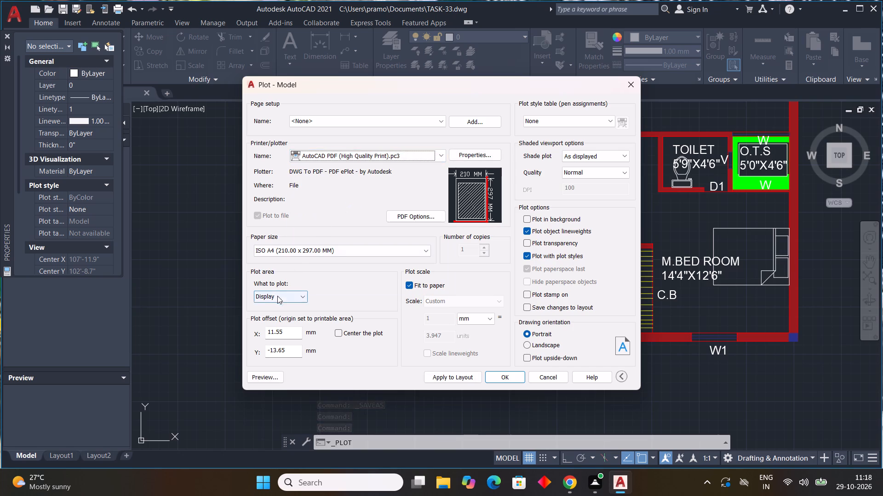
Set the plot area to a window enclosing the whole house floor plan.
{"action": "left_click", "coordinate": [277, 296]}
{"action": "left_click", "coordinate": [286, 331]}
{"action": "scroll", "coordinate": [288, 297], "scroll_direction": "down", "scroll_amount": 4}
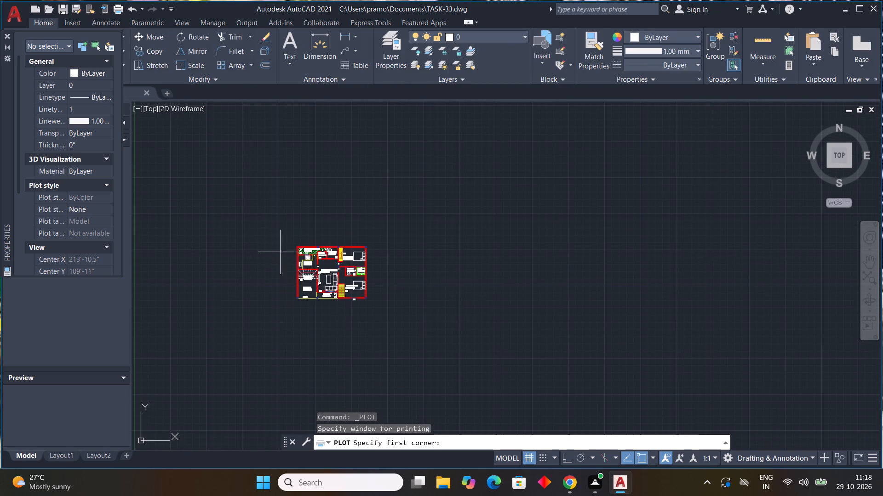
{"action": "left_click", "coordinate": [282, 237]}
{"action": "scroll", "coordinate": [371, 318], "scroll_direction": "up", "scroll_amount": 3}
{"action": "scroll", "coordinate": [376, 315], "scroll_direction": "down", "scroll_amount": 1}
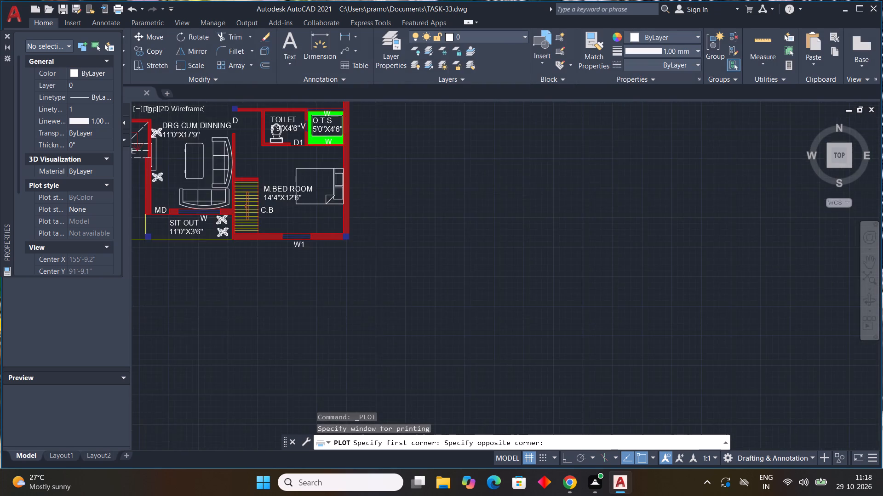
{"action": "middle_click_drag", "start_coordinate": [376, 315], "coordinate": [482, 347]}
{"action": "left_click", "coordinate": [484, 329]}
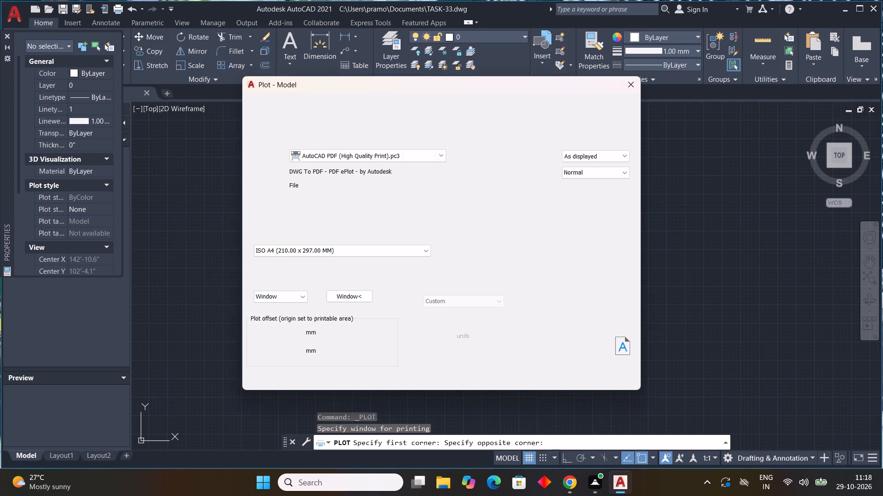
Center the plot on the A4 sheet and preview it.
{"action": "left_click", "coordinate": [339, 331]}
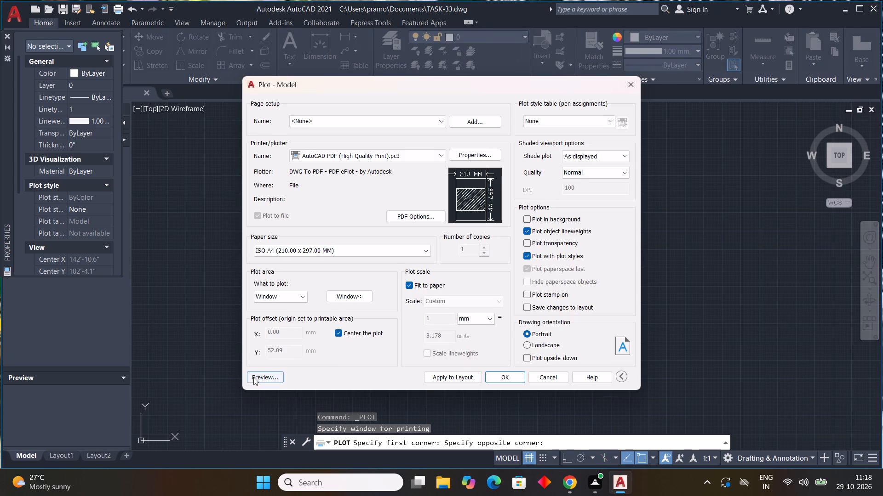
{"action": "left_click", "coordinate": [255, 376]}
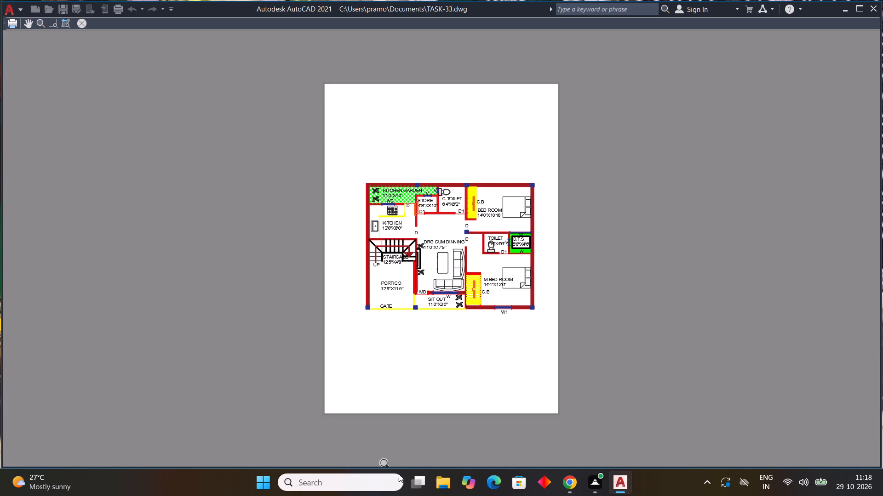
{"action": "key", "text": "Escape"}
{"action": "scroll", "coordinate": [424, 455], "scroll_direction": "down", "scroll_amount": 1}
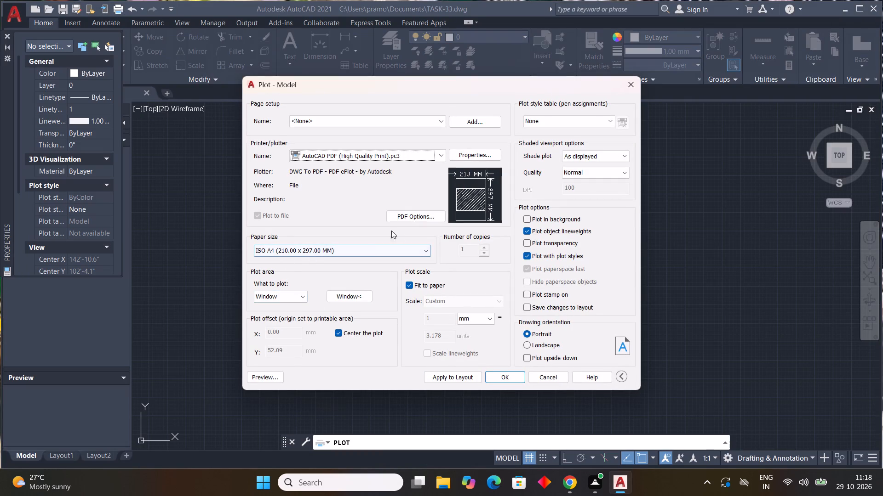
Keep the plot area as Window, set the plot scale units to inches, and apply the settings to the layout.
{"action": "left_click", "coordinate": [289, 297]}
{"action": "left_click", "coordinate": [288, 327]}
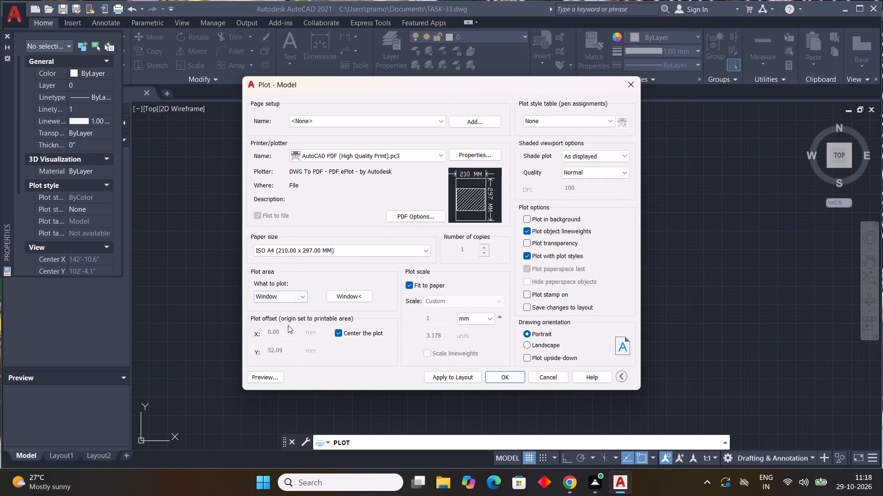
{"action": "scroll", "coordinate": [401, 350], "scroll_direction": "down", "scroll_amount": 2}
{"action": "left_click", "coordinate": [470, 317]}
{"action": "left_click", "coordinate": [469, 328]}
{"action": "left_click", "coordinate": [464, 375]}
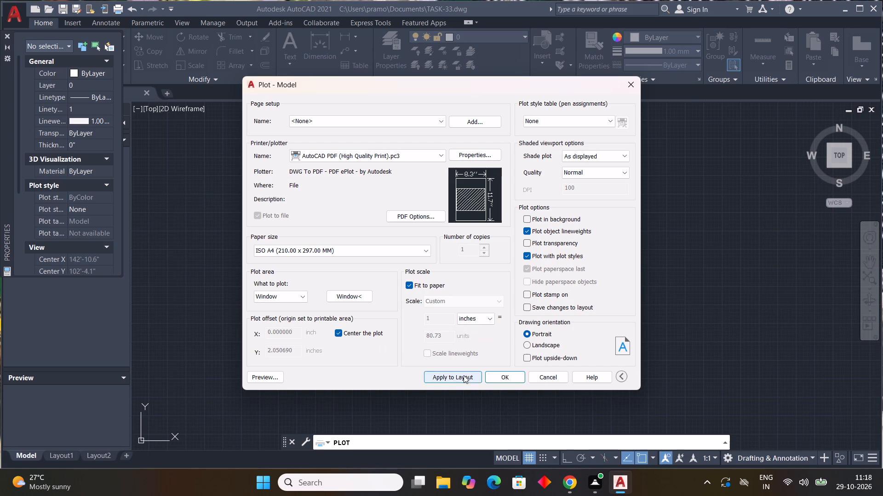
Plot the floor plan to TASK-33-Model.pdf in Documents and check the resulting PDF.
{"action": "left_click", "coordinate": [505, 382]}
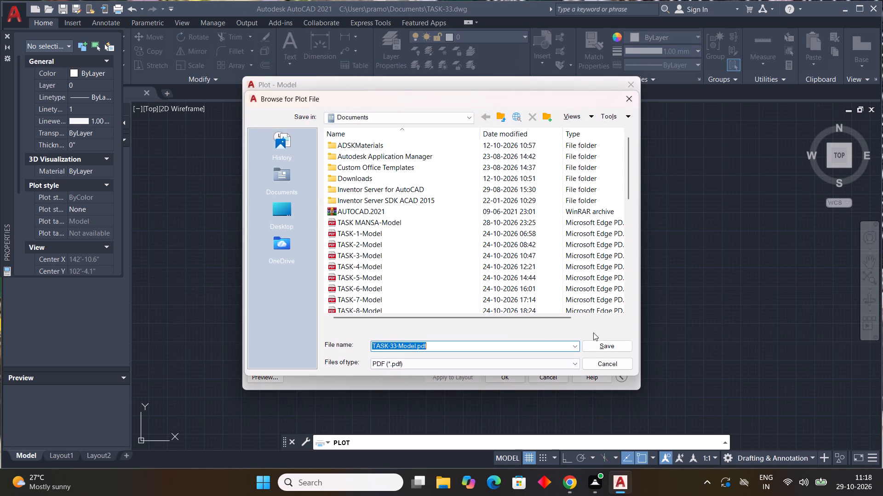
{"action": "left_click", "coordinate": [589, 345]}
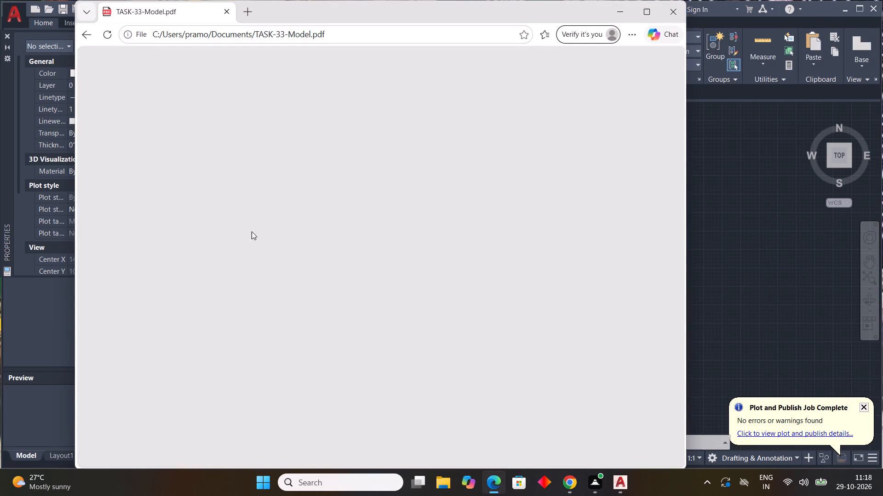
{"action": "scroll", "coordinate": [518, 192], "scroll_direction": "down", "scroll_amount": 4}
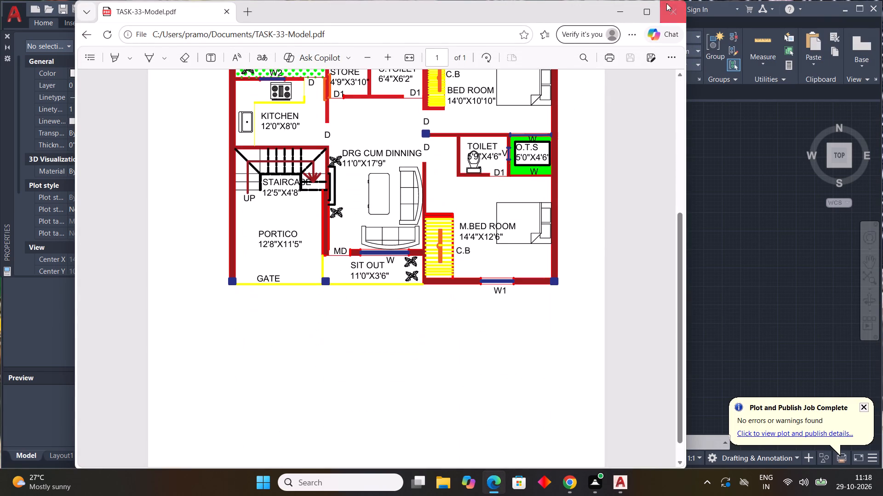
{"action": "left_click", "coordinate": [619, 10]}
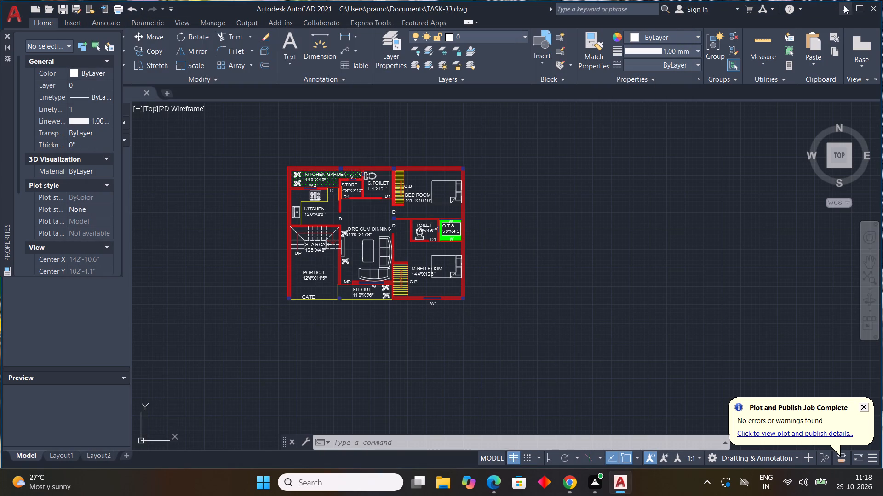